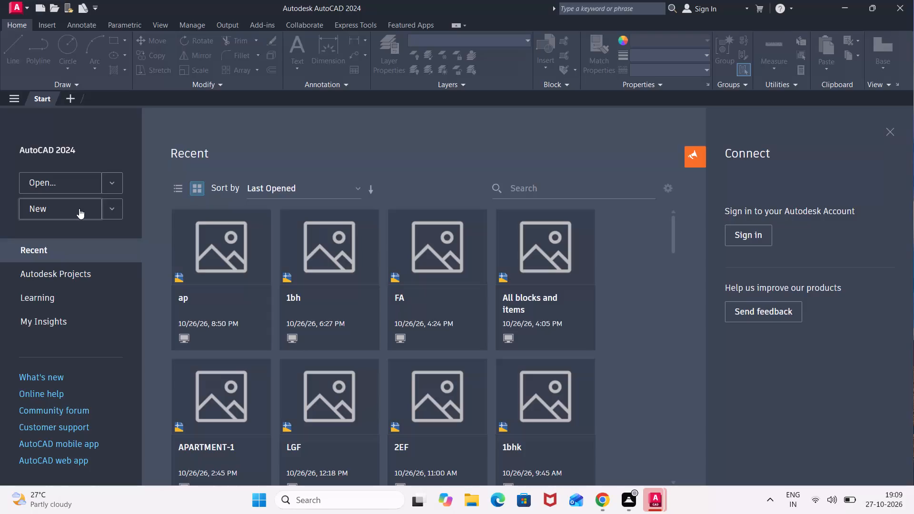
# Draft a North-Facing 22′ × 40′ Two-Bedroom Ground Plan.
# Create a new blank drawing from the start page.
pyautogui.click(79, 208)
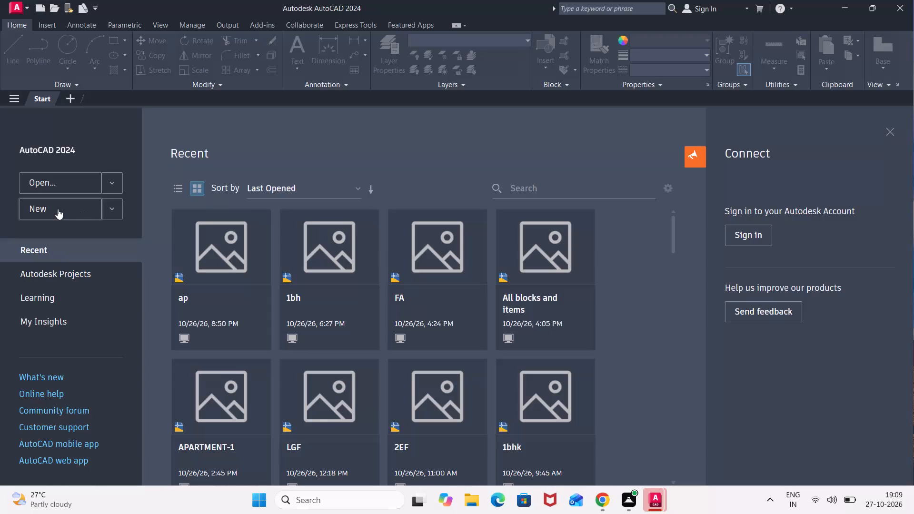
pyautogui.doubleClick(61, 212)
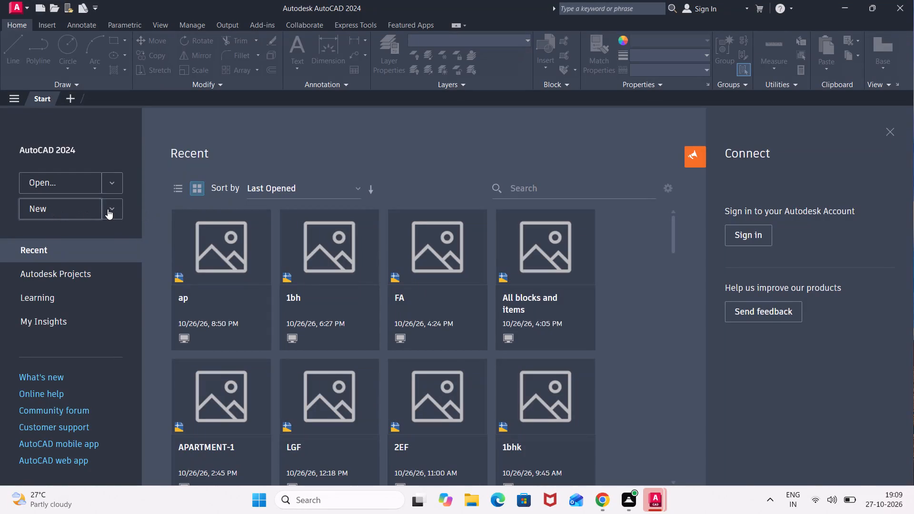
pyautogui.click(108, 209)
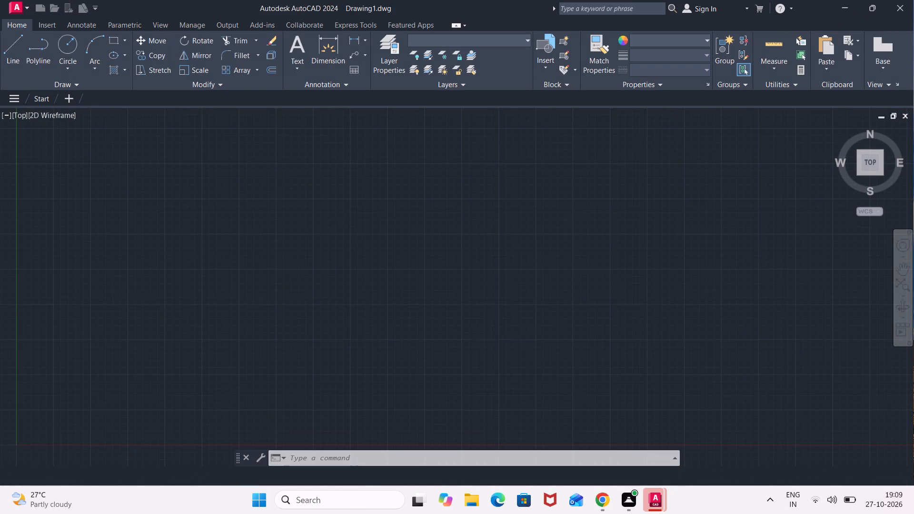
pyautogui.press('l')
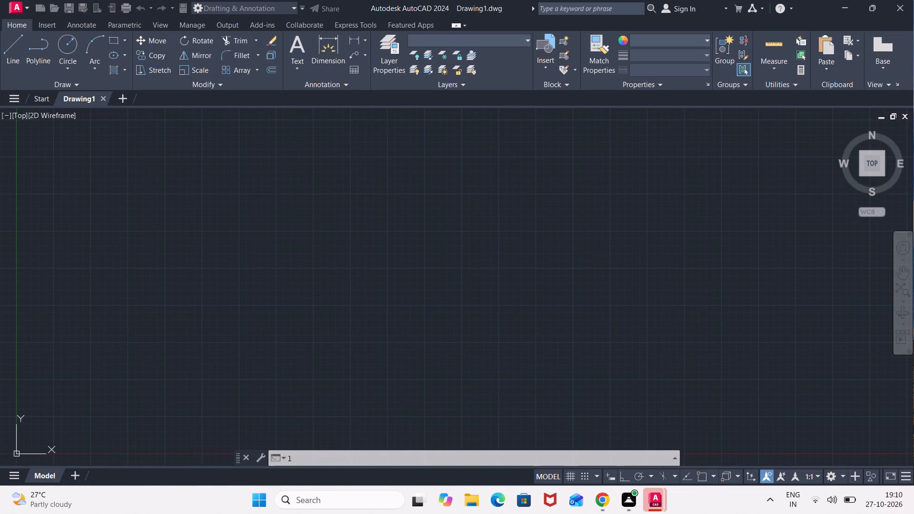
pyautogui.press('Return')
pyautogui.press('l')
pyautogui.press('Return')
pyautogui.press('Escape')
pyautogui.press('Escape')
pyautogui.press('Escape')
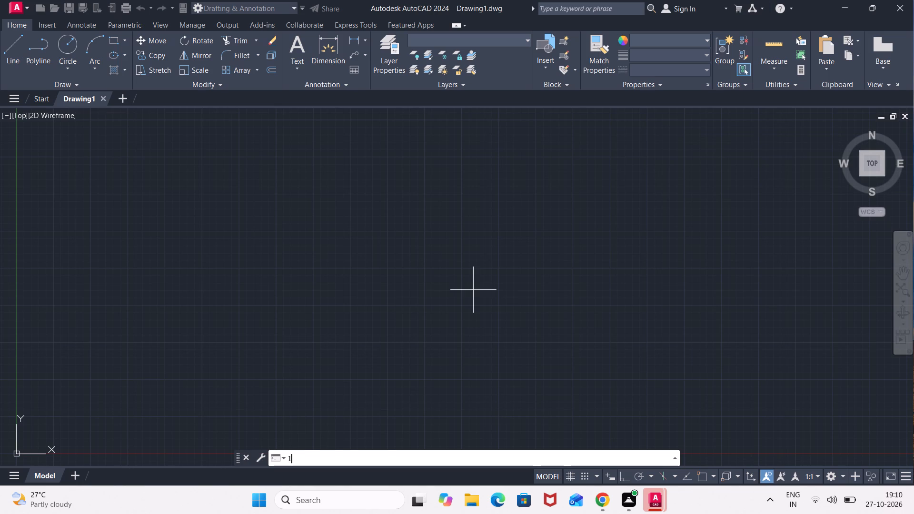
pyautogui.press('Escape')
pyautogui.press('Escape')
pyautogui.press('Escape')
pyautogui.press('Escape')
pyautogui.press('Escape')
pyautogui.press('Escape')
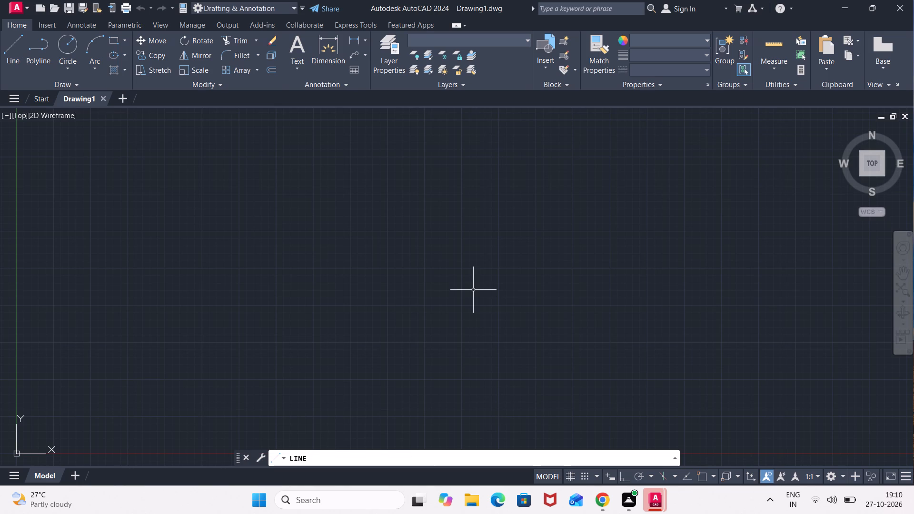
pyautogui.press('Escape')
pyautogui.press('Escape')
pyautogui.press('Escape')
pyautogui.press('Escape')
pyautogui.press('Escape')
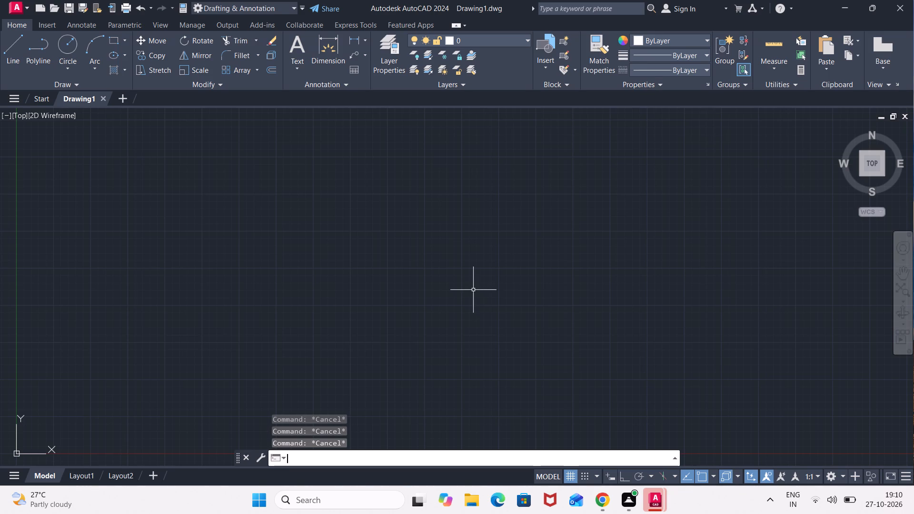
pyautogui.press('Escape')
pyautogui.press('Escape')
# Open the Options dialog and close it without changing any settings.
pyautogui.write("op'")
pyautogui.press('BackSpace')
pyautogui.press('Return')
pyautogui.press('BackSpace')
pyautogui.press('BackSpace')
pyautogui.press('BackSpace')
pyautogui.press('p')
pyautogui.press('BackSpace')
pyautogui.write('op')
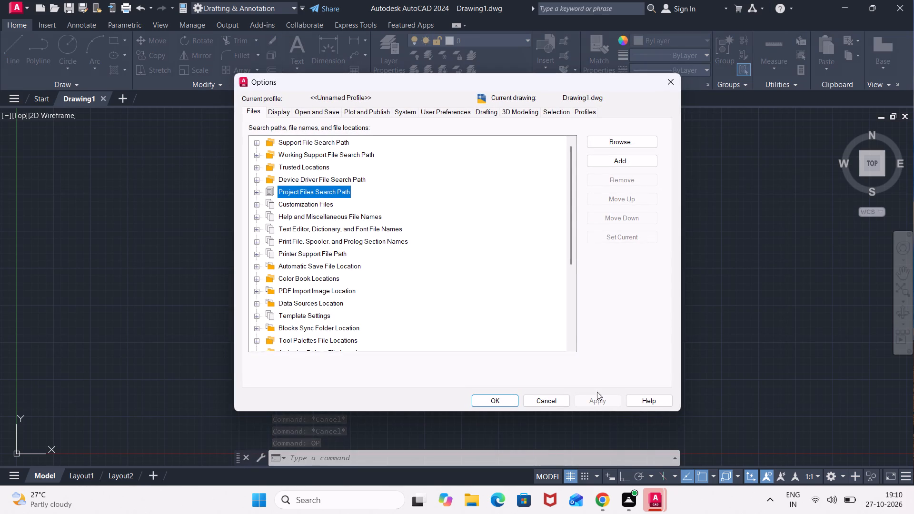
pyautogui.click(500, 403)
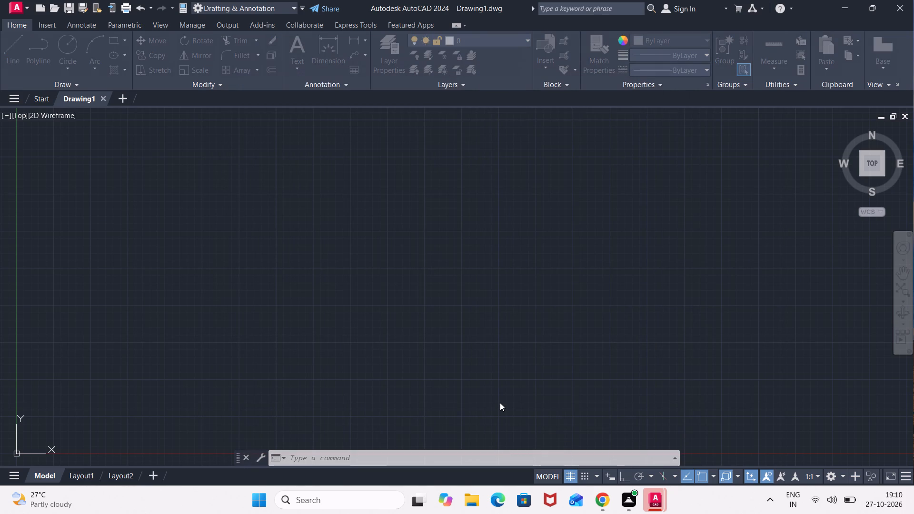
# Save the new drawing in the Documents folder under the file name NF.
pyautogui.hotkey('ctrl', 's')
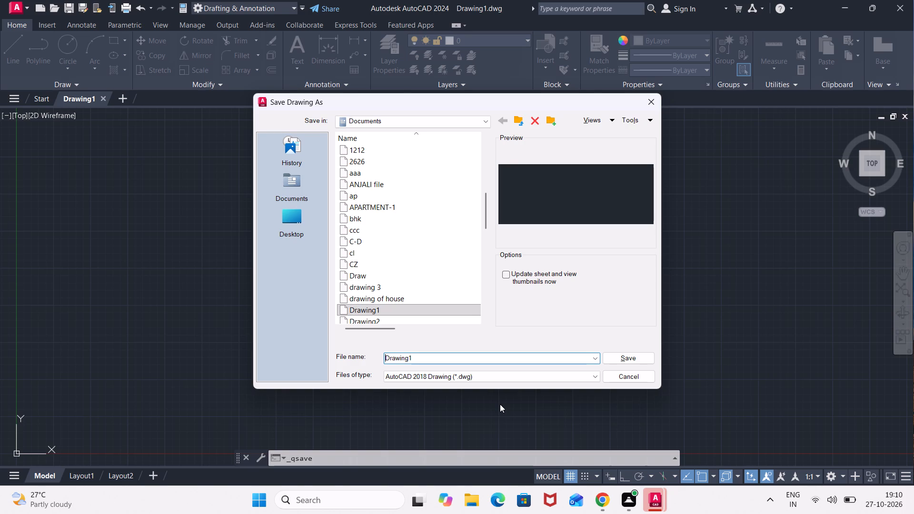
pyautogui.write('nf')
pyautogui.press('BackSpace')
pyautogui.press('BackSpace')
pyautogui.press('BackSpace')
pyautogui.press('BackSpace')
pyautogui.press('BackSpace')
pyautogui.press('BackSpace')
pyautogui.press('BackSpace')
pyautogui.press('BackSpace')
pyautogui.press('BackSpace')
pyautogui.press('BackSpace')
pyautogui.press('BackSpace')
pyautogui.press('BackSpace')
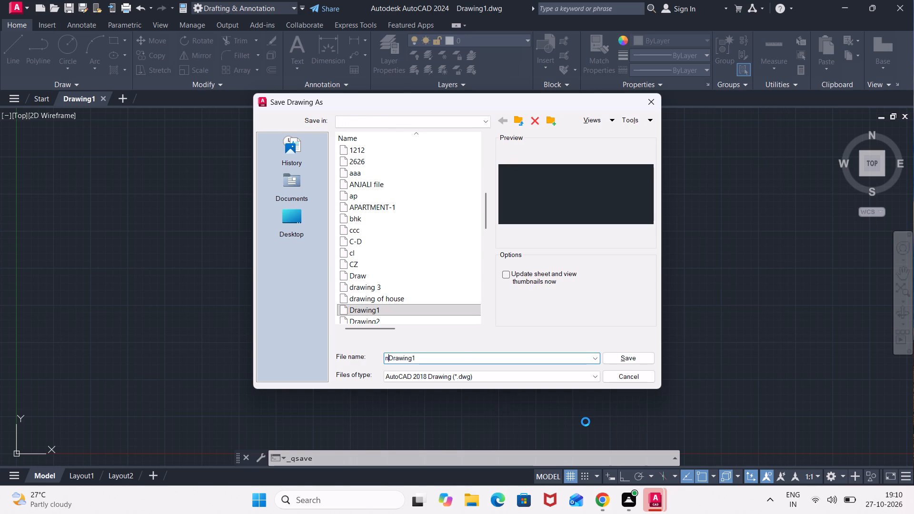
pyautogui.click(461, 358)
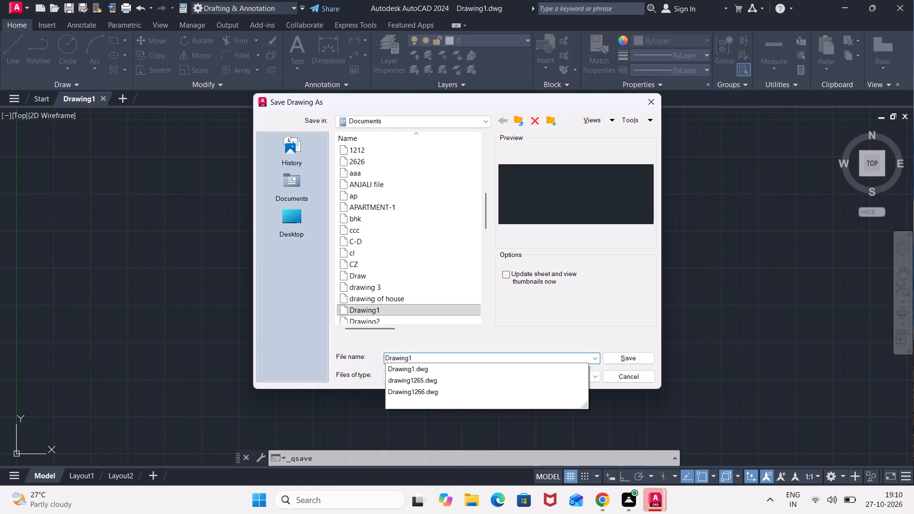
pyautogui.press('BackSpace')
pyautogui.press('BackSpace')
pyautogui.press('BackSpace')
pyautogui.press('BackSpace')
pyautogui.press('BackSpace')
pyautogui.press('BackSpace')
pyautogui.press('BackSpace')
pyautogui.press('BackSpace')
pyautogui.press('BackSpace')
pyautogui.press('BackSpace')
pyautogui.press('BackSpace')
pyautogui.press('BackSpace')
pyautogui.press('BackSpace')
pyautogui.press('BackSpace')
pyautogui.press('BackSpace')
pyautogui.press('n')
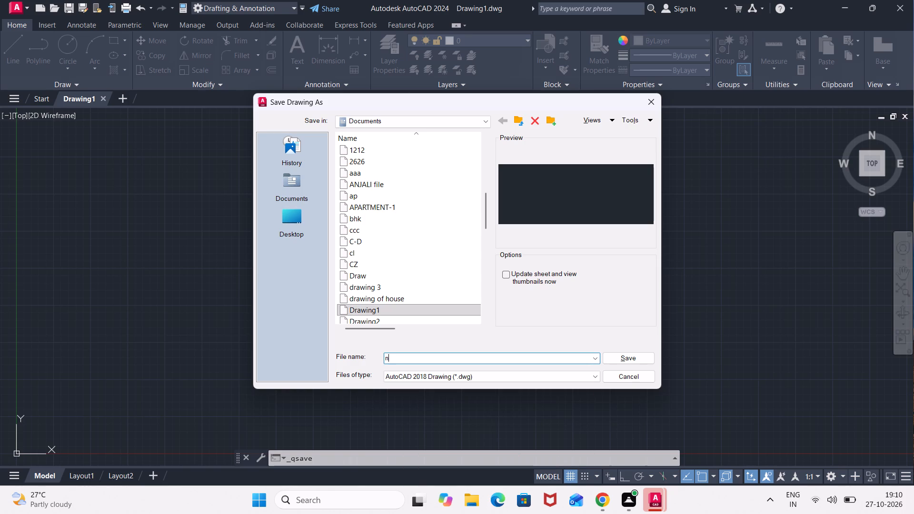
pyautogui.press('f')
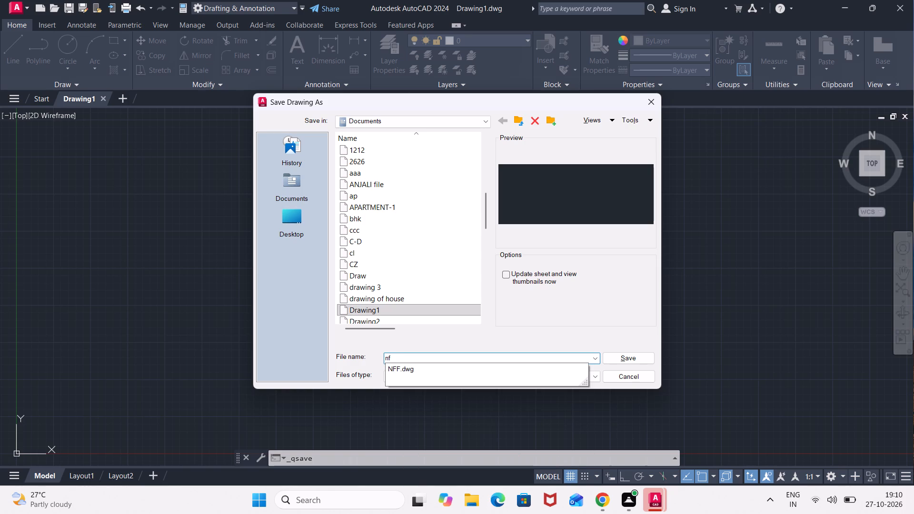
pyautogui.press('BackSpace')
pyautogui.press('BackSpace')
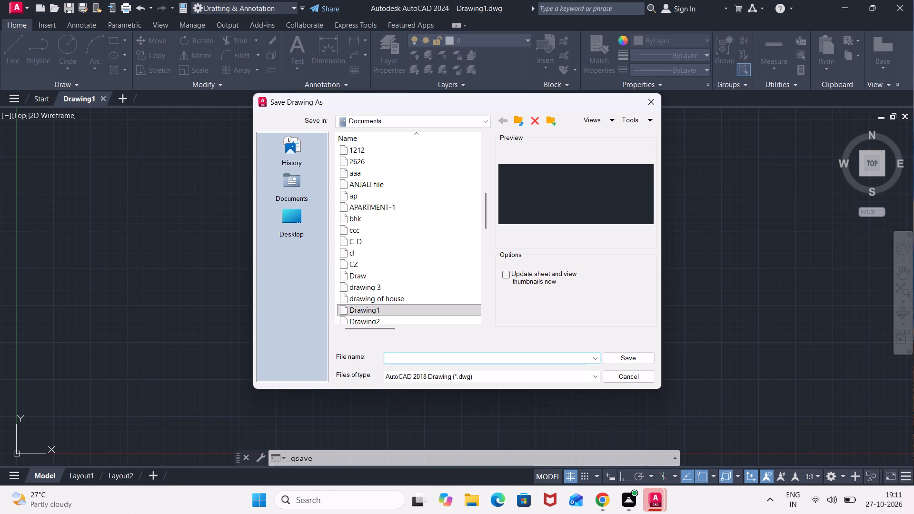
pyautogui.write('NF')
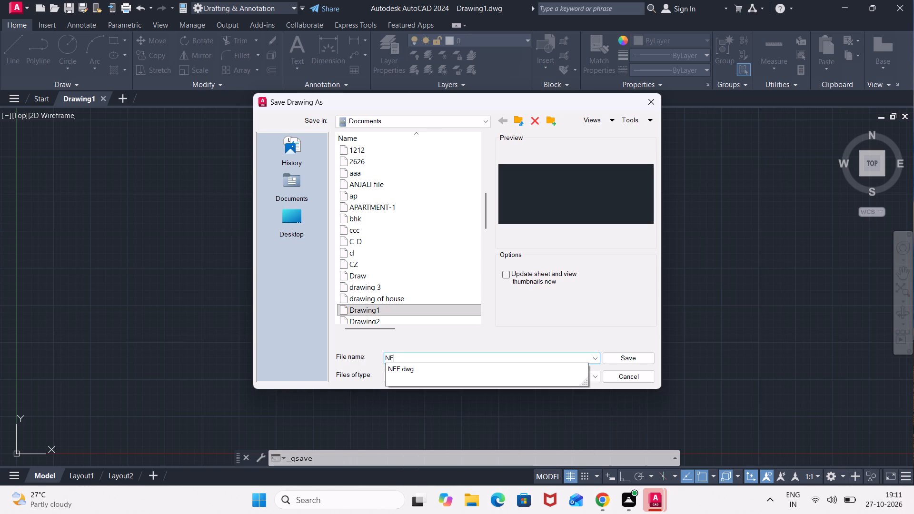
pyautogui.press('Return')
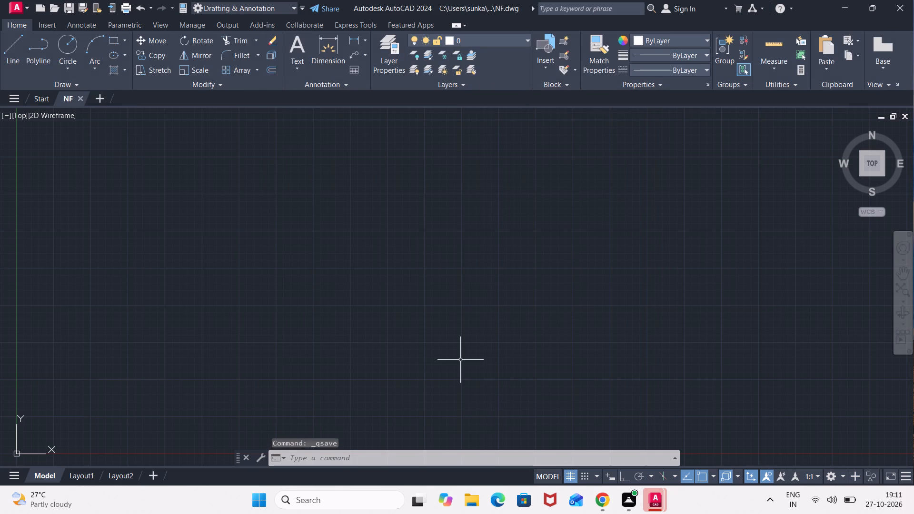
# Configure the drawing units to Engineering length type with a precision of 0'-0.0".
pyautogui.write('UN')
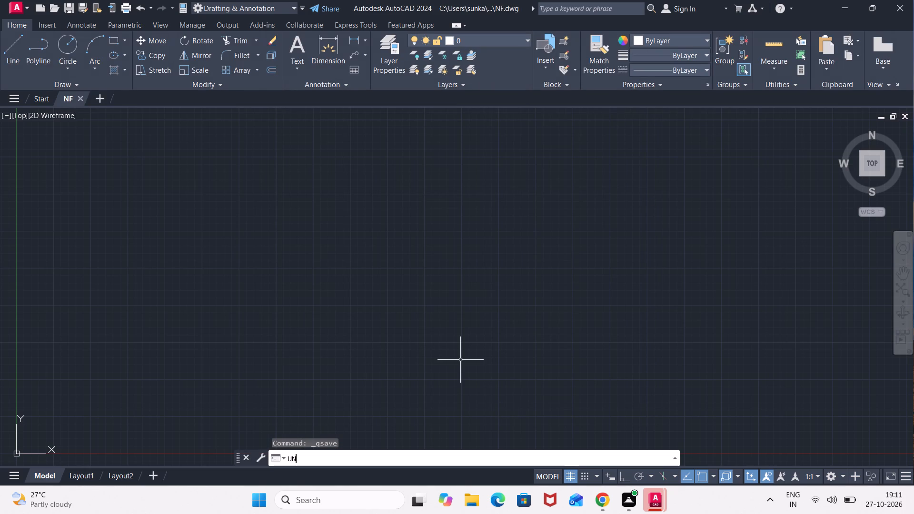
pyautogui.press('Return')
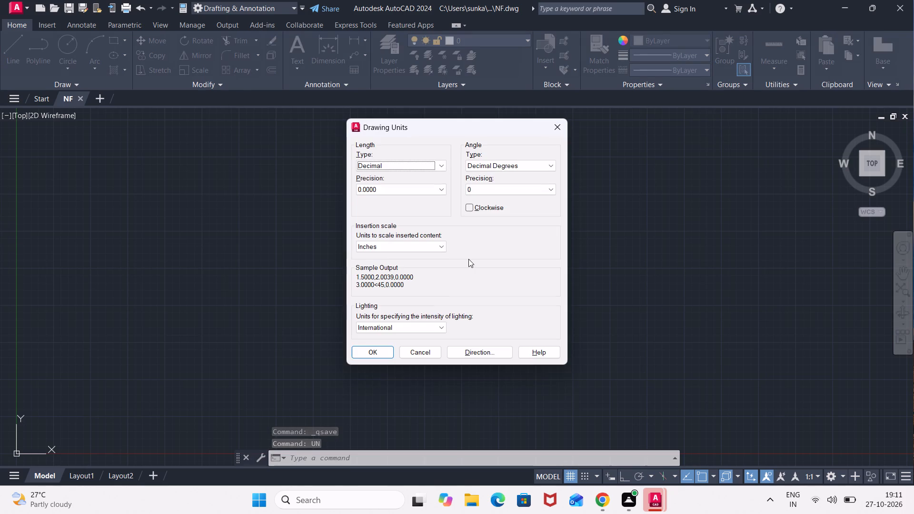
pyautogui.click(441, 164)
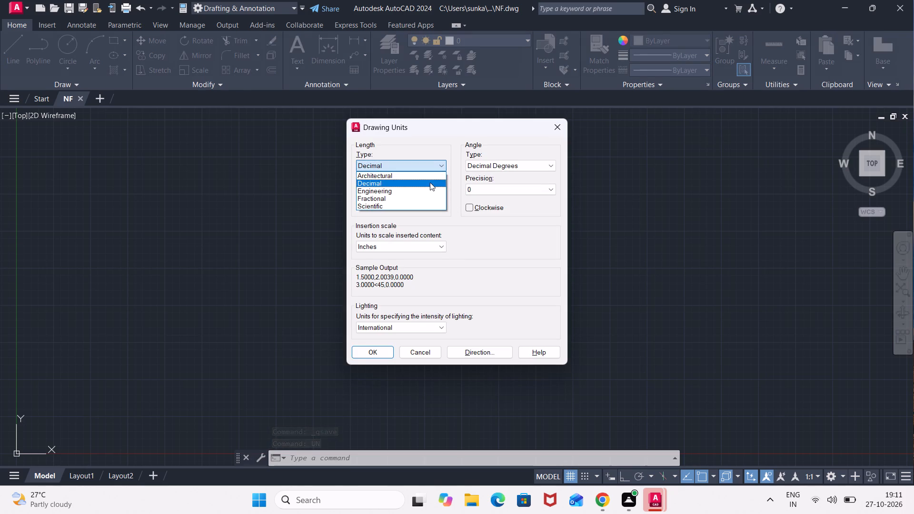
pyautogui.click(426, 189)
pyautogui.click(422, 191)
pyautogui.click(416, 205)
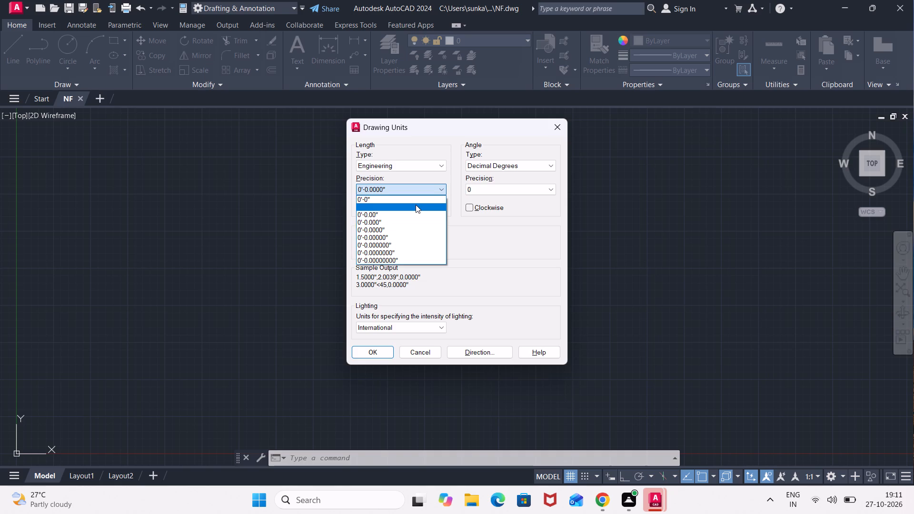
pyautogui.click(385, 353)
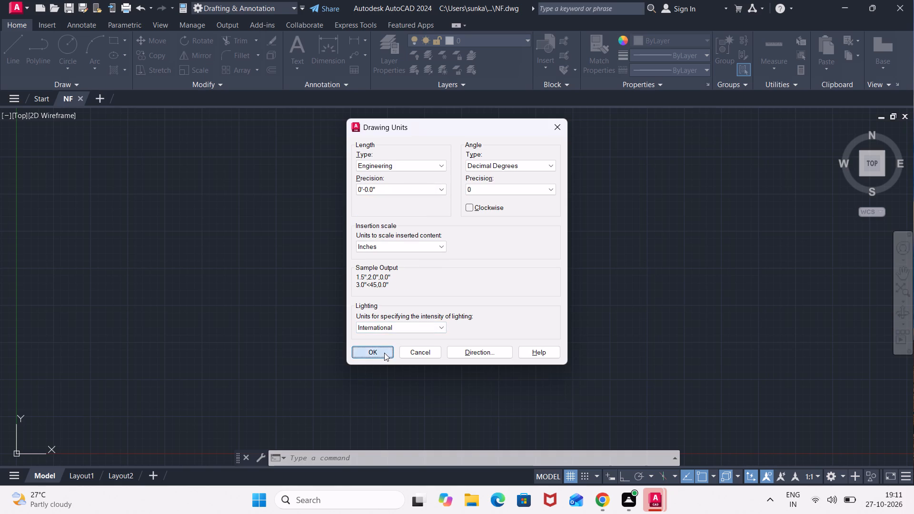
# Draw a 22' horizontal line with Ortho on, running rightward from a free point above the X axis and right of the Y axis.
pyautogui.scroll(-4, 384, 353)
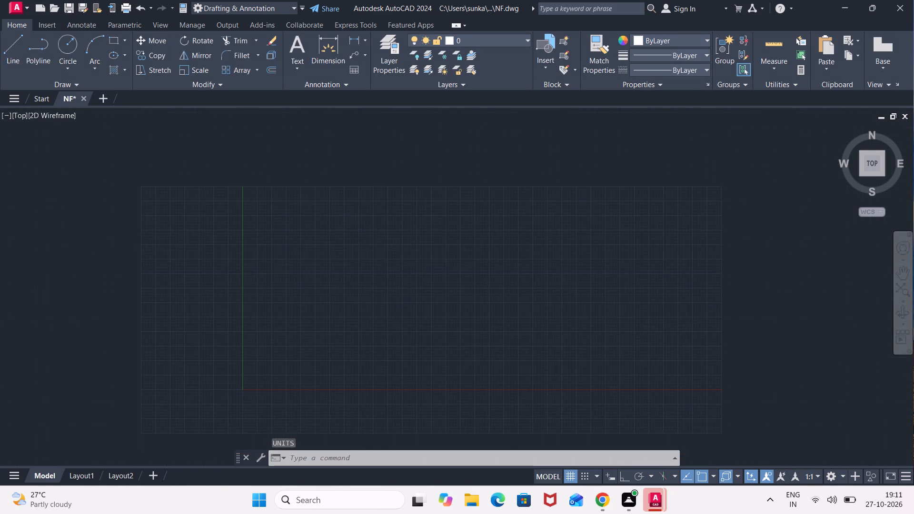
pyautogui.moveTo(477, 225); pyautogui.dragTo(134, 331, button='middle')
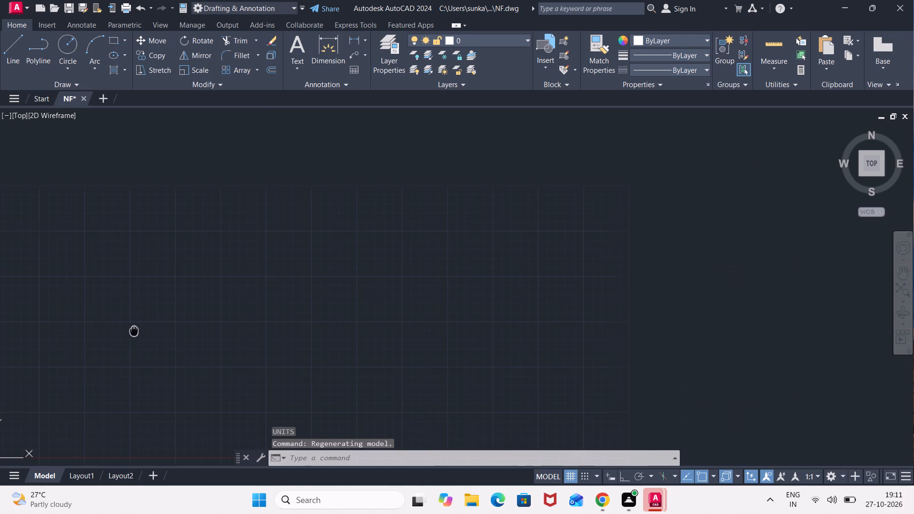
pyautogui.moveTo(134, 331); pyautogui.dragTo(132, 331, button='middle')
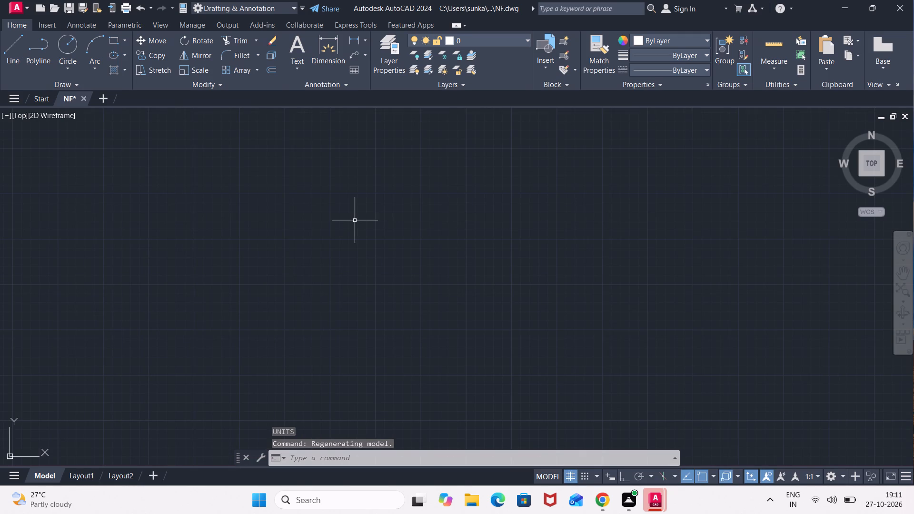
pyautogui.scroll(-2, 364, 210)
pyautogui.moveTo(364, 209); pyautogui.dragTo(360, 266, button='middle')
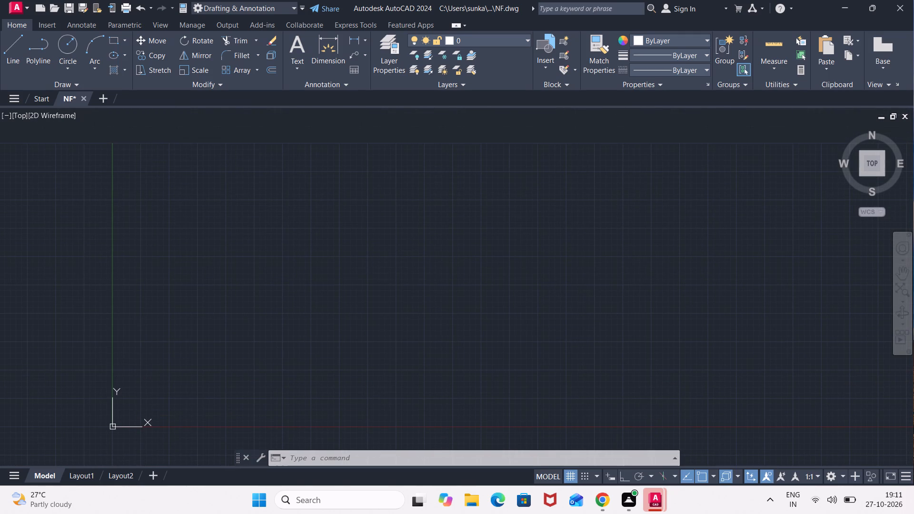
pyautogui.press('Escape')
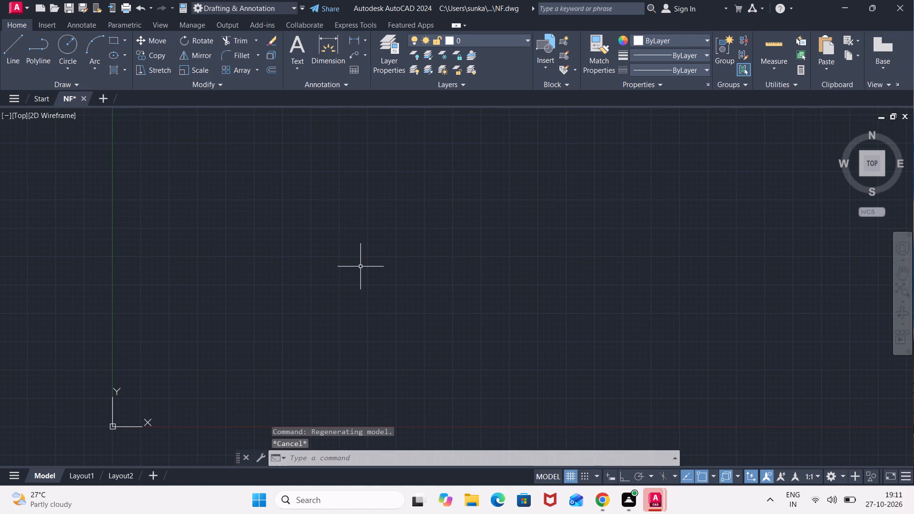
pyautogui.press('l')
pyautogui.press('Return')
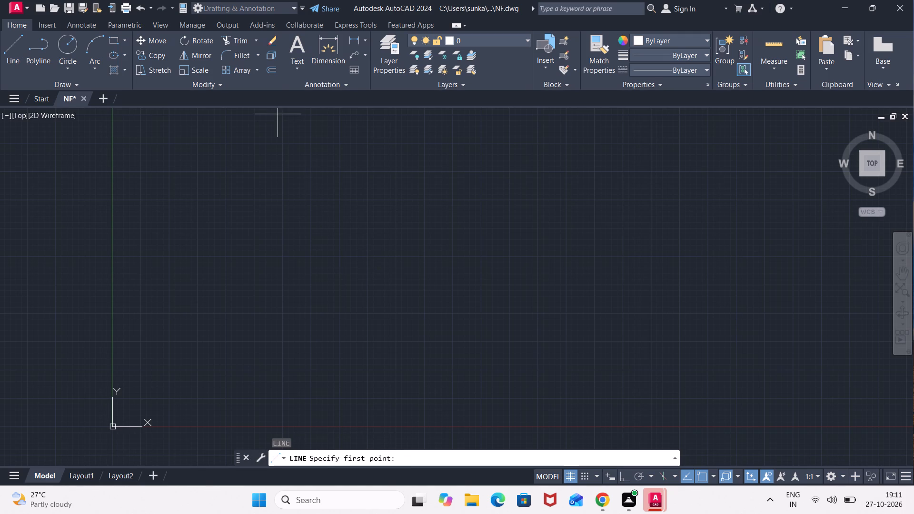
pyautogui.click(275, 130)
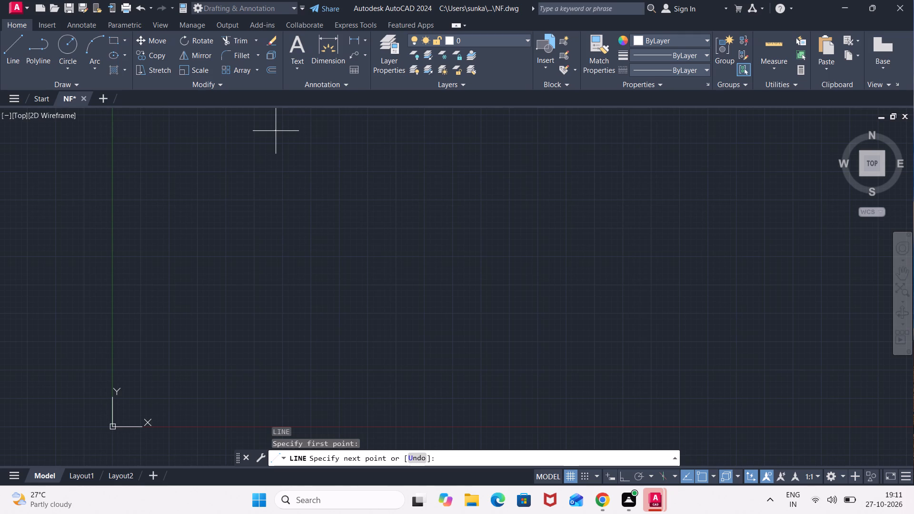
pyautogui.press('F8')
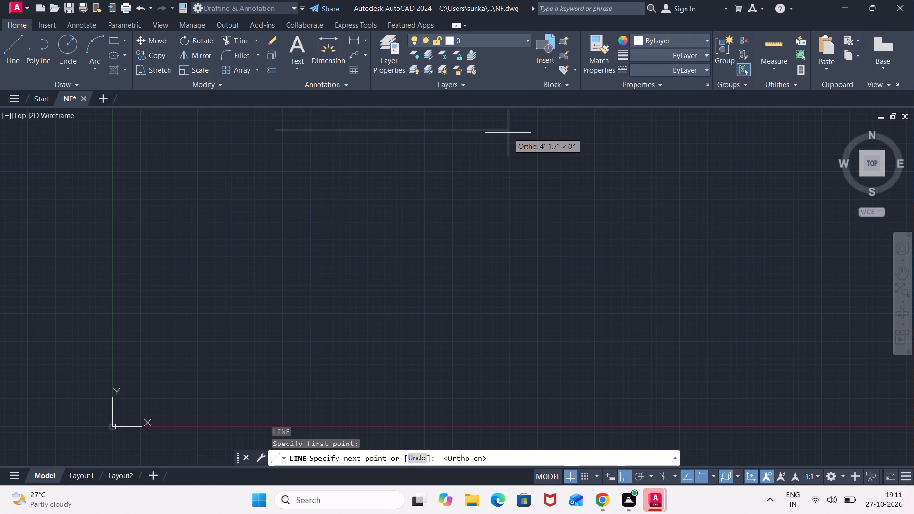
pyautogui.write('22')
pyautogui.press("'")
pyautogui.press('Return')
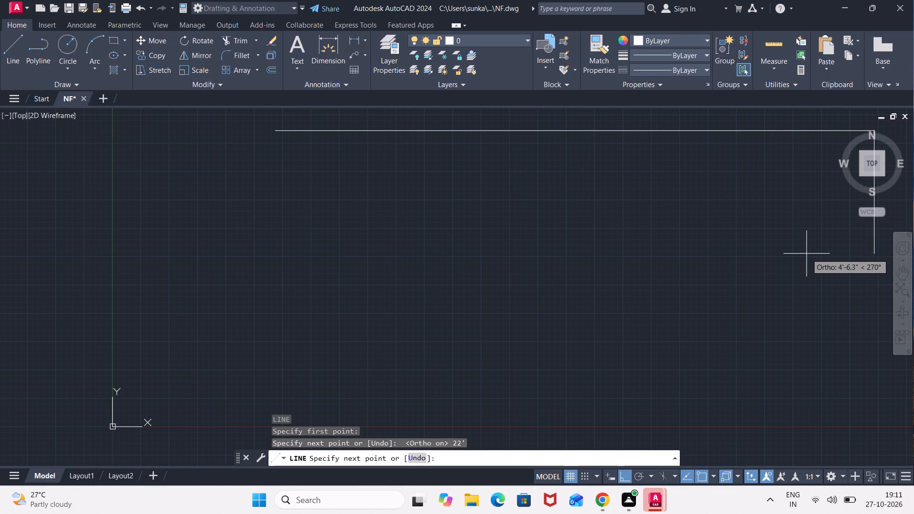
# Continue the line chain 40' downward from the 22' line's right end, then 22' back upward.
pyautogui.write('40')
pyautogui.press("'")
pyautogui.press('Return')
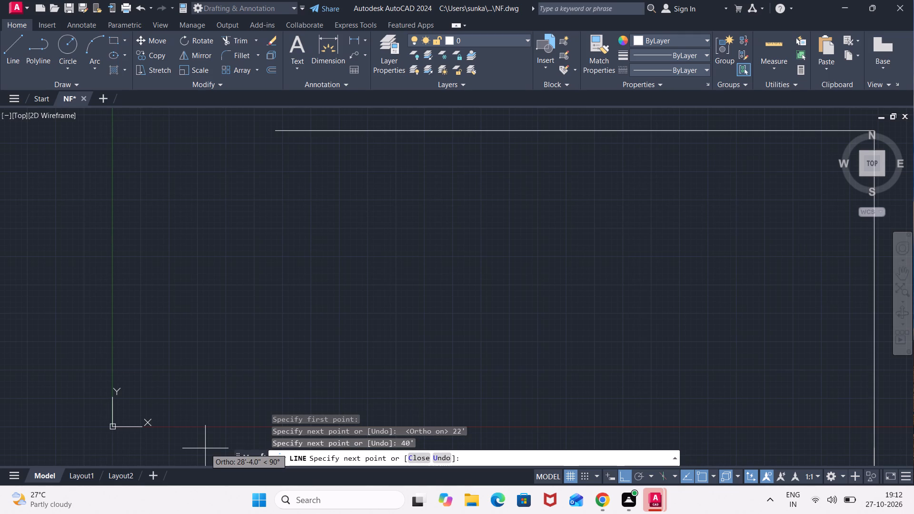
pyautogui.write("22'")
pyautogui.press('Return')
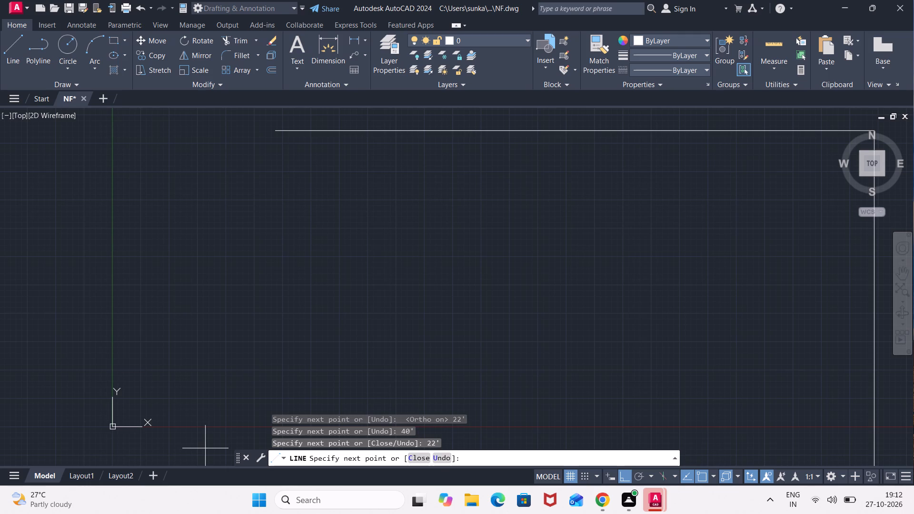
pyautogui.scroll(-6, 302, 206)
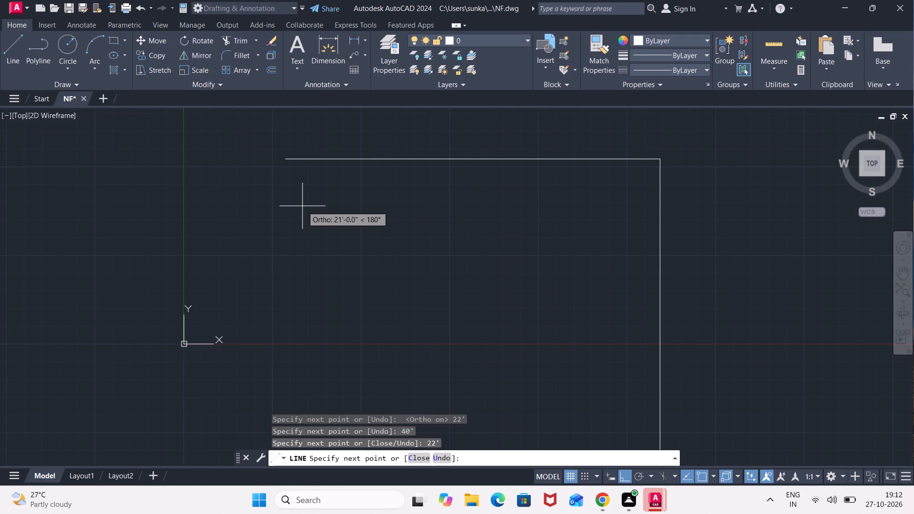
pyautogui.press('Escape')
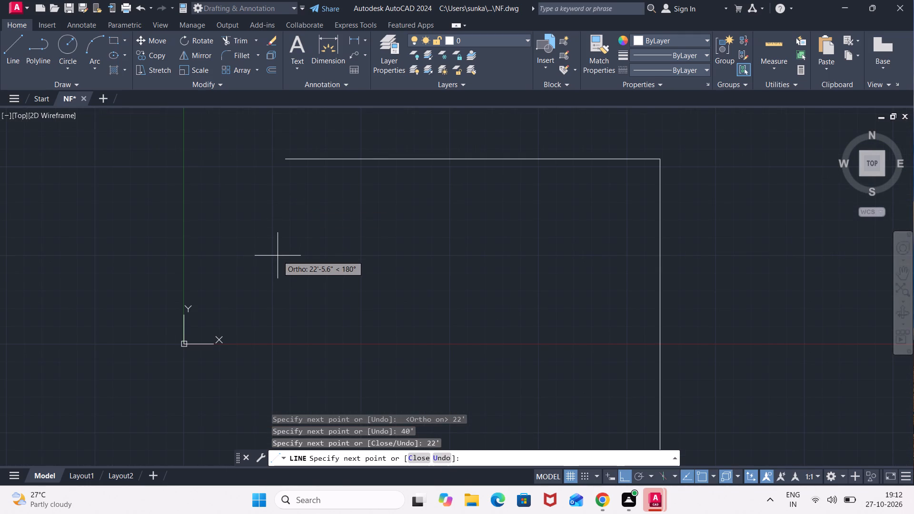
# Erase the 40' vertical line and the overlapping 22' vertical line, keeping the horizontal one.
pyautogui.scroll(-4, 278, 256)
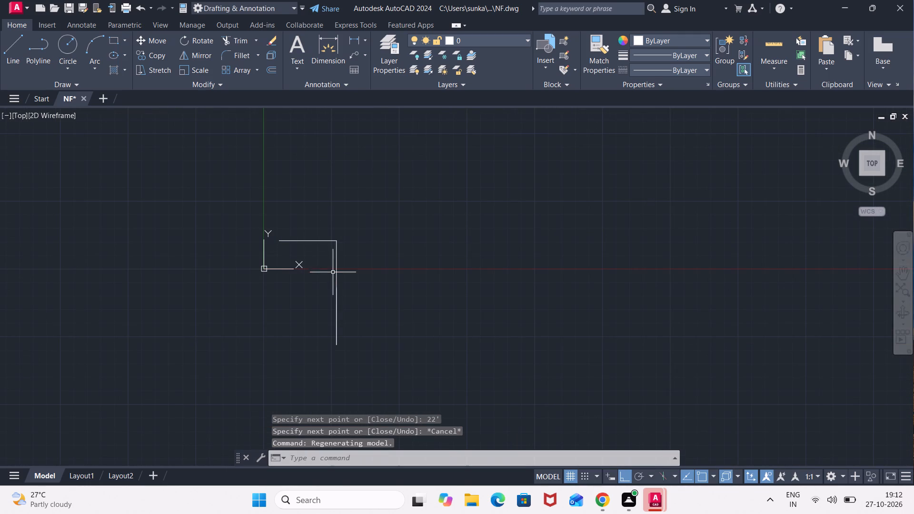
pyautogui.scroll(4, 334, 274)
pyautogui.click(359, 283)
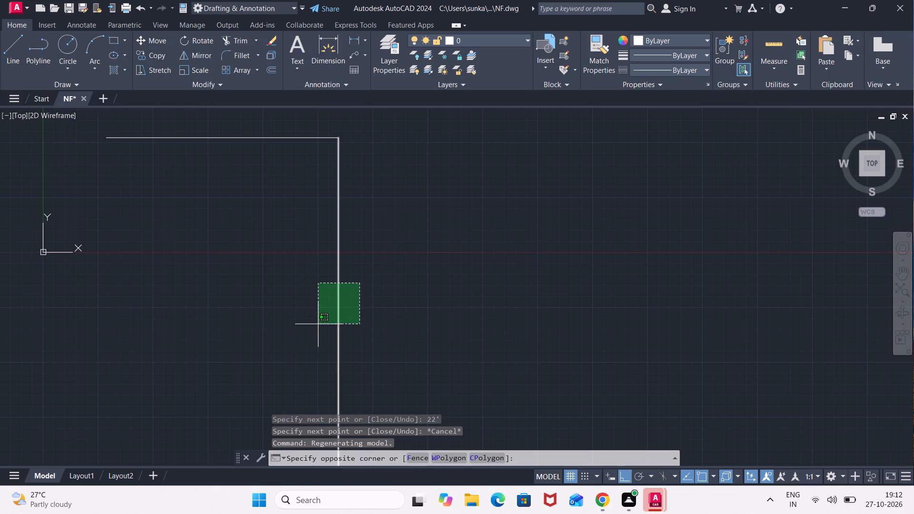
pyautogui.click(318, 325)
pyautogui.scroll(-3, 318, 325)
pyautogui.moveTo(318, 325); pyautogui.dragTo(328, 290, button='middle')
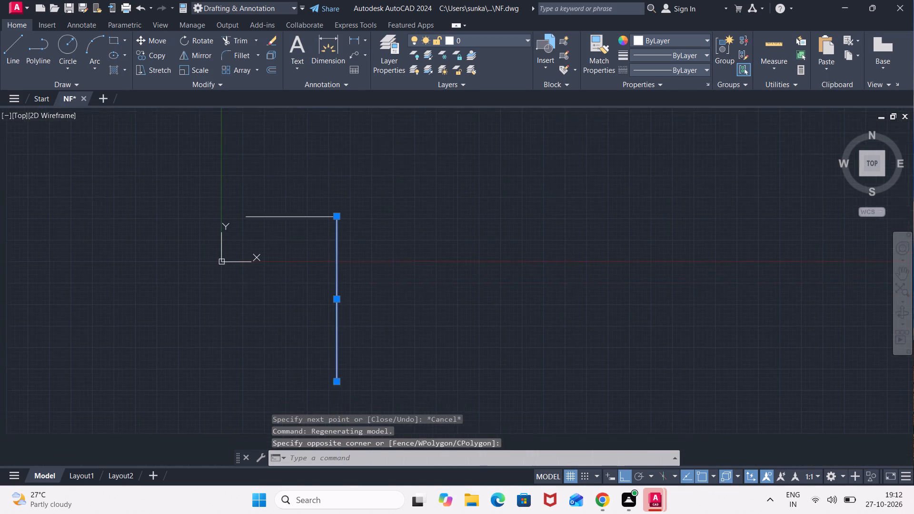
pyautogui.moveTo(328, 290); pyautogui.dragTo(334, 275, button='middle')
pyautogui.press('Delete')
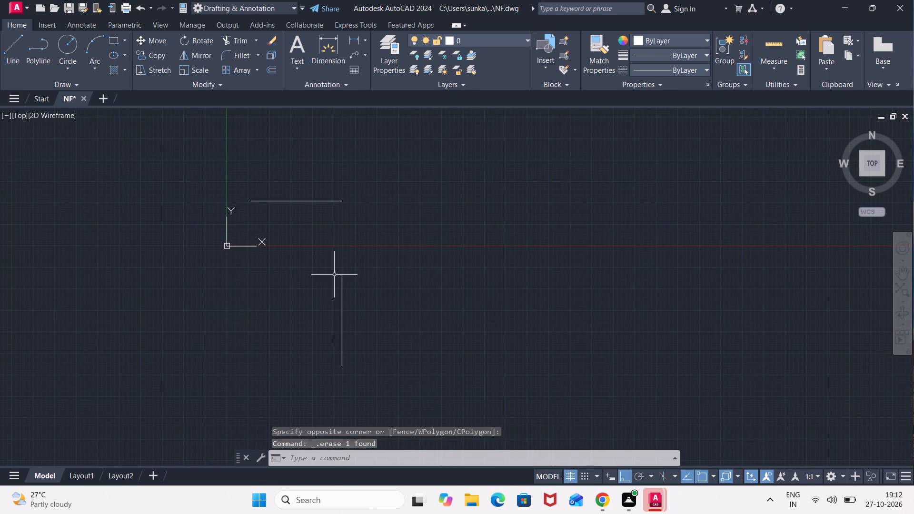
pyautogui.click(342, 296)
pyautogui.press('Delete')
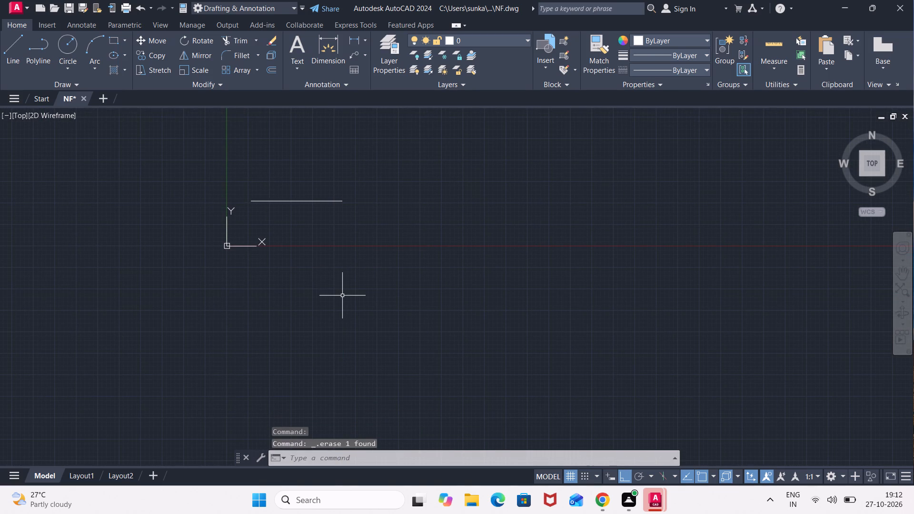
# Complete a 22' by 40' rectangle above the horizontal line, drawing 40' up from its right end, 22' left and down to its left end.
pyautogui.press('l')
pyautogui.press('Return')
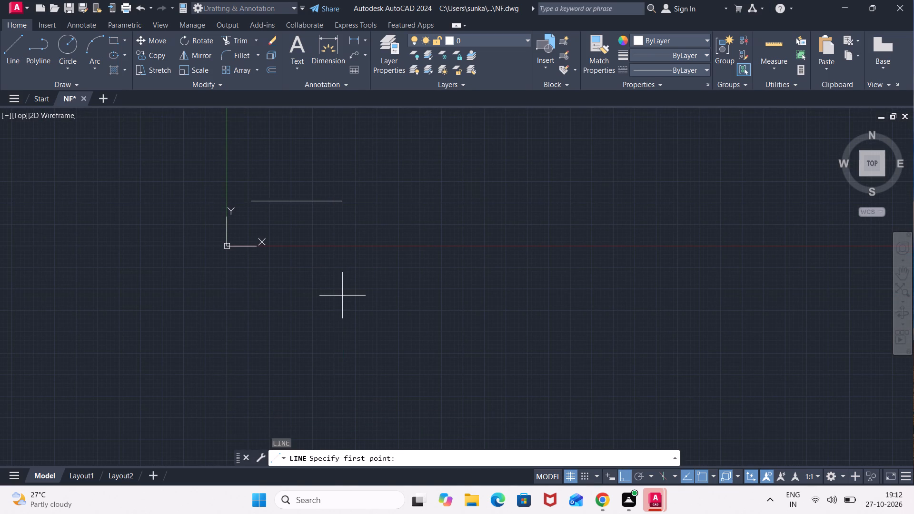
pyautogui.click(343, 201)
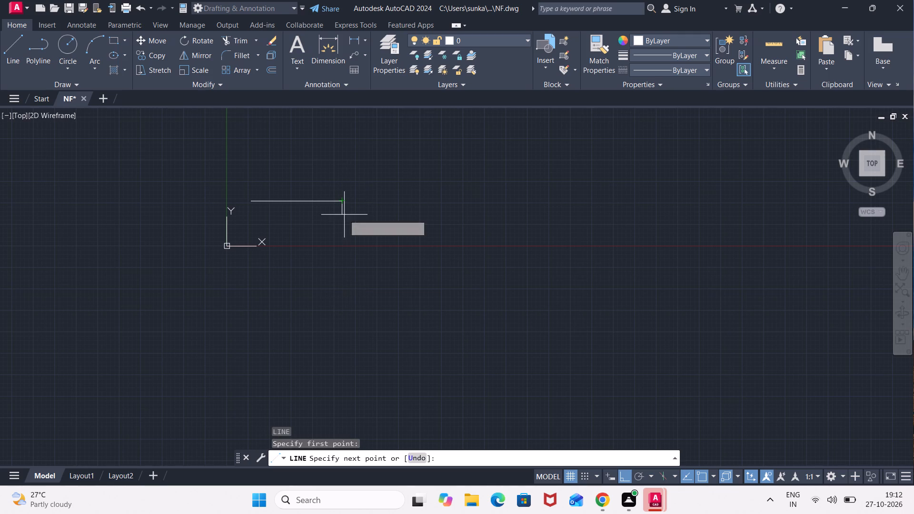
pyautogui.moveTo(344, 176); pyautogui.dragTo(349, 352, button='middle')
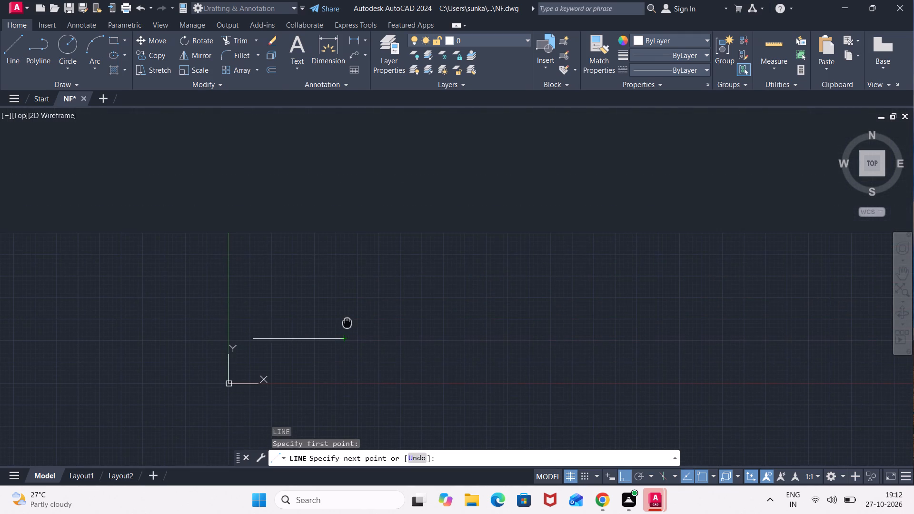
pyautogui.moveTo(349, 352); pyautogui.dragTo(366, 486, button='middle')
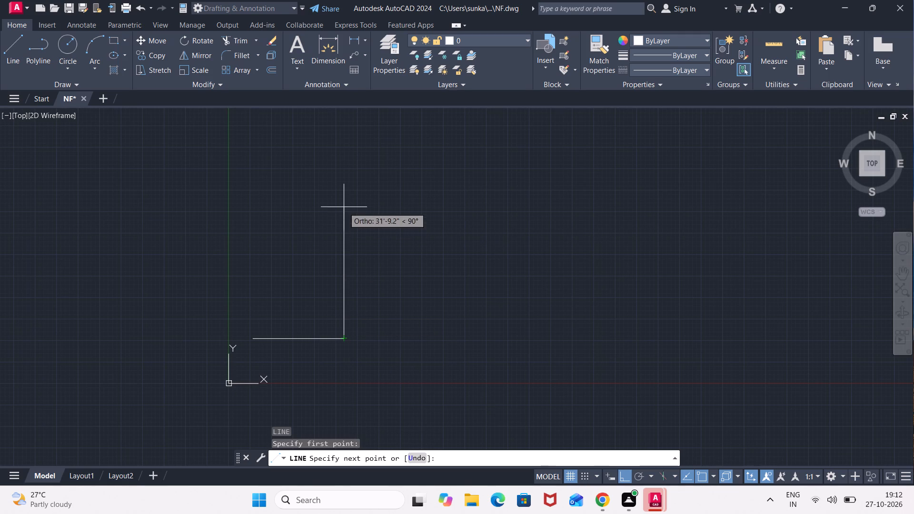
pyautogui.write("40'")
pyautogui.press('Return')
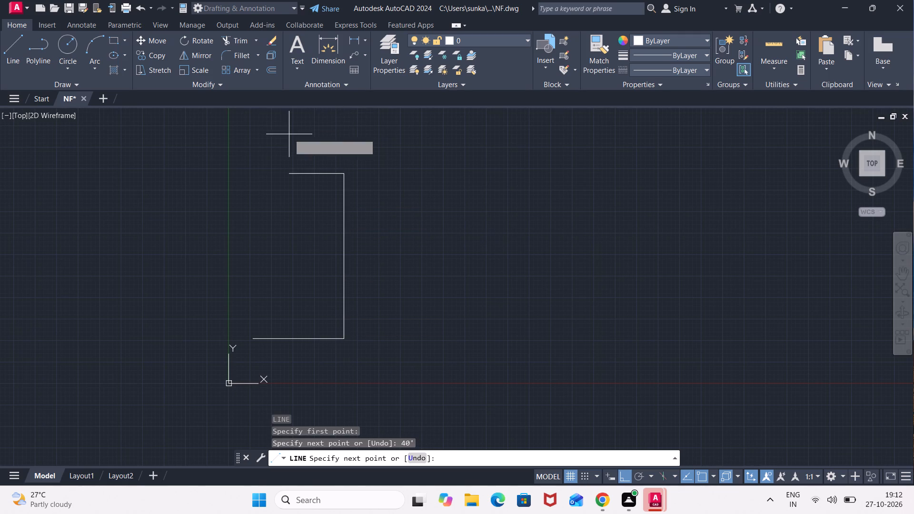
pyautogui.write("22'")
pyautogui.press('Return')
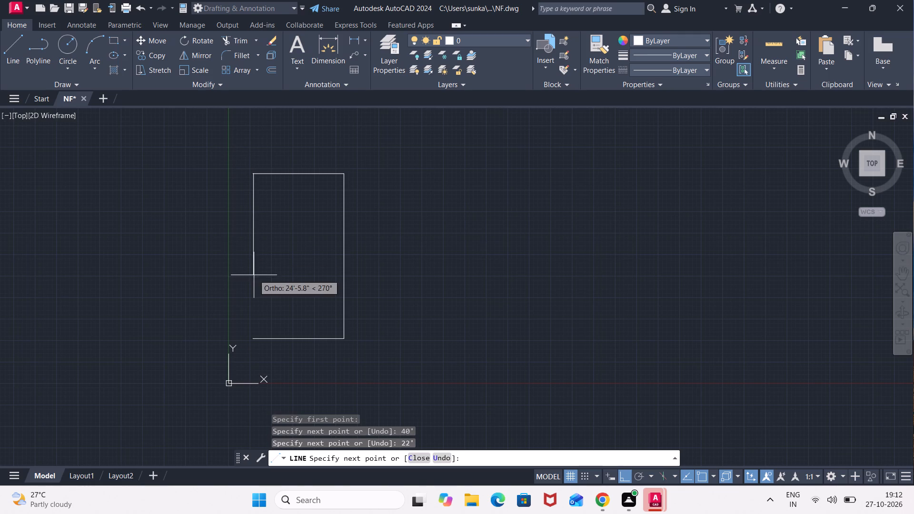
pyautogui.click(257, 338)
pyautogui.press('Escape')
# Offset all four sides of the rectangle 9" inward.
pyautogui.scroll(1, 247, 316)
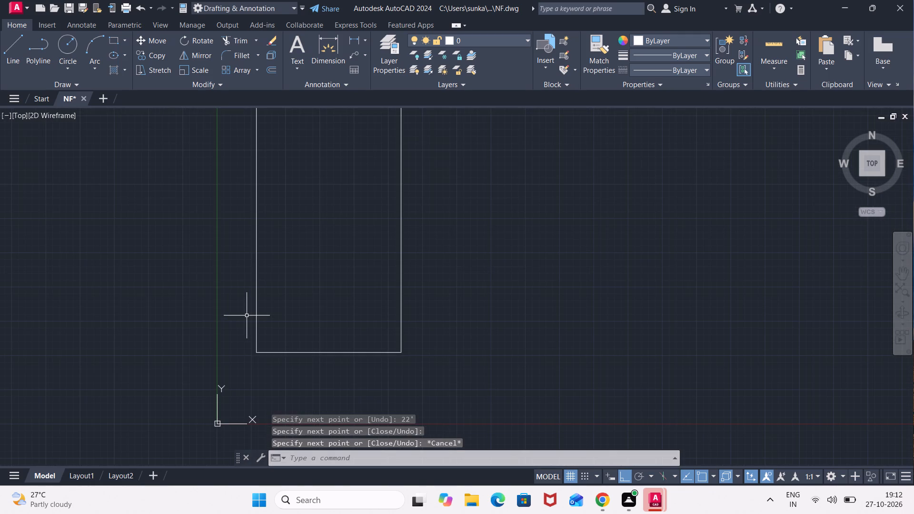
pyautogui.scroll(-1, 332, 272)
pyautogui.press('o')
pyautogui.press('Return')
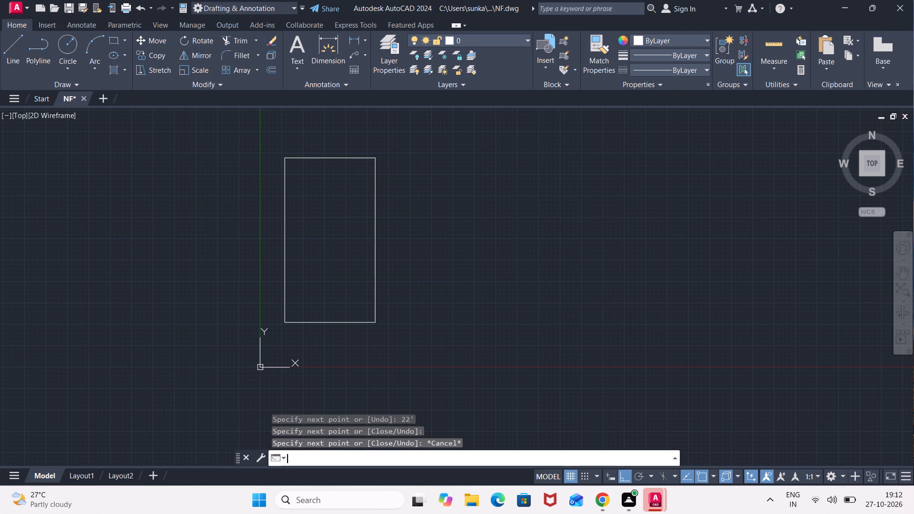
pyautogui.write('9"')
pyautogui.press('Return')
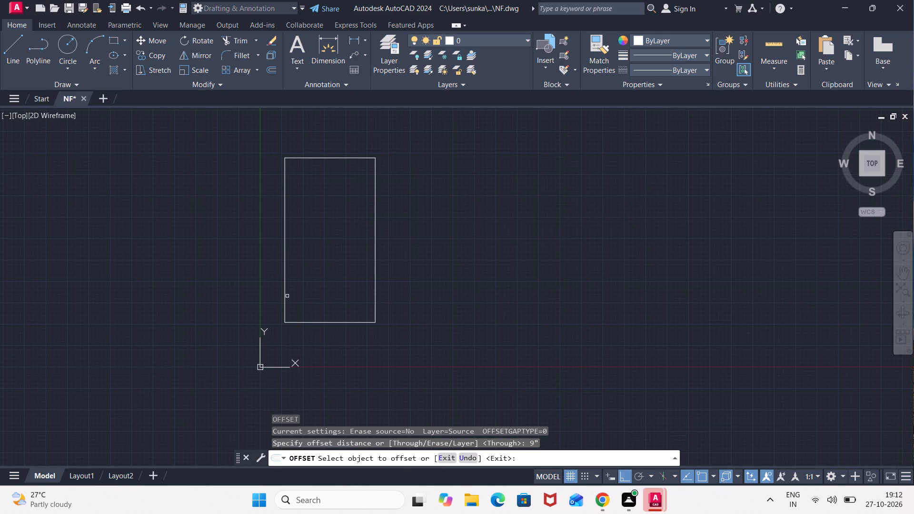
pyautogui.click(285, 302)
pyautogui.click(310, 283)
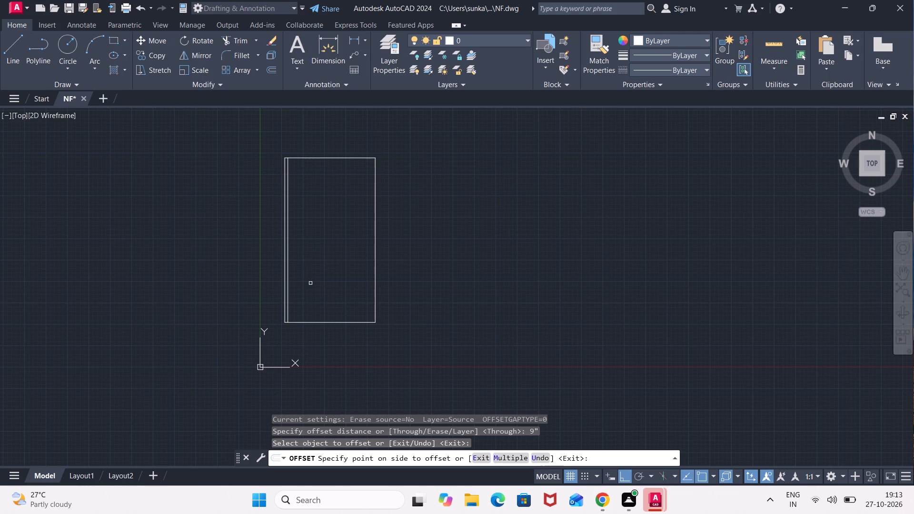
pyautogui.click(329, 321)
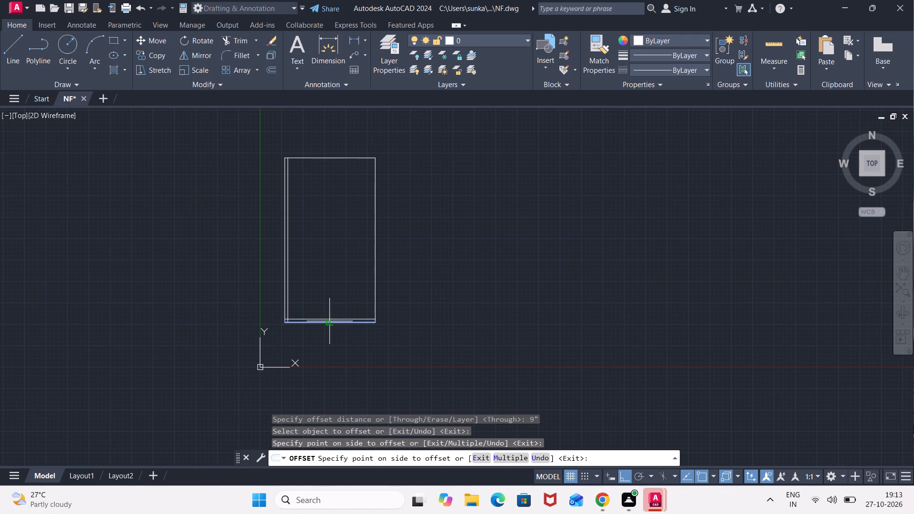
pyautogui.click(333, 288)
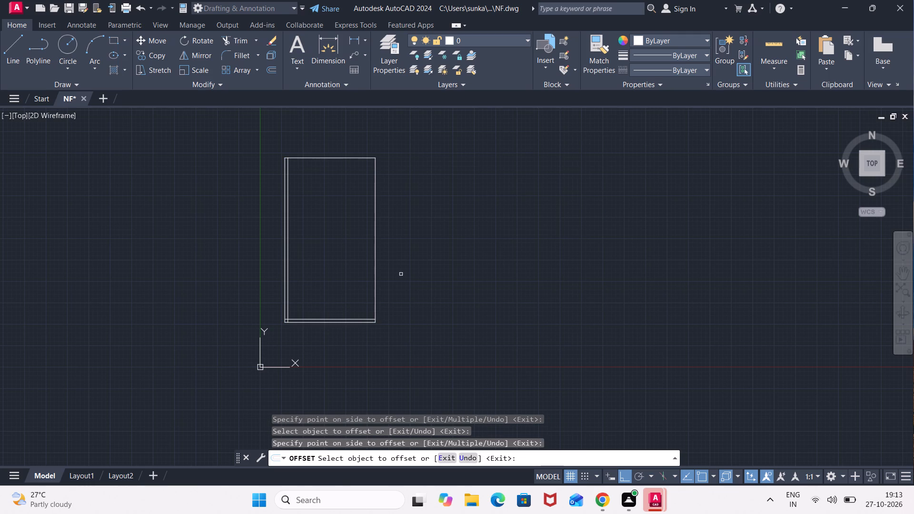
pyautogui.click(376, 297)
pyautogui.click(338, 308)
pyautogui.click(336, 158)
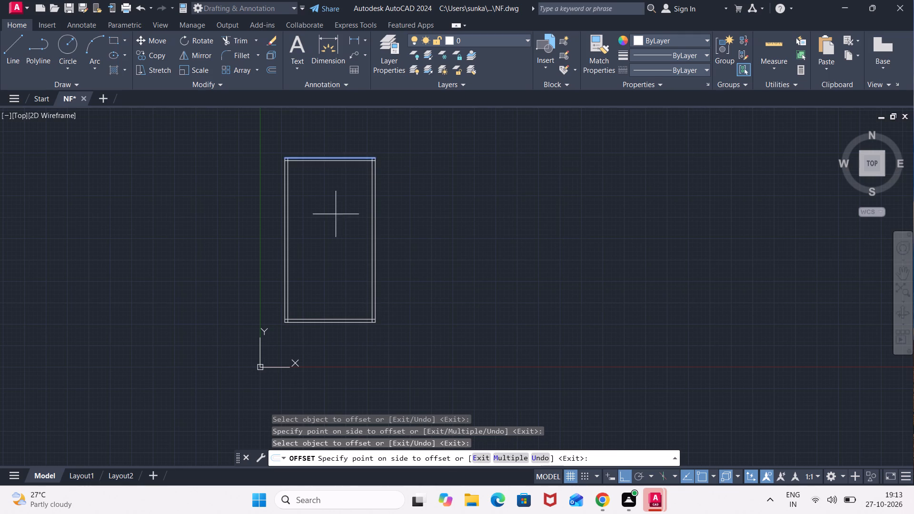
pyautogui.click(336, 214)
pyautogui.press('Escape')
pyautogui.scroll(1, 298, 166)
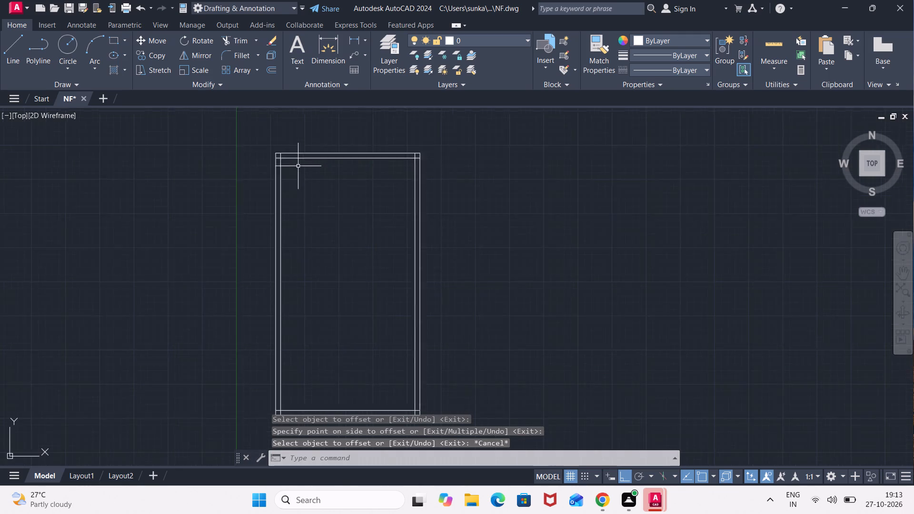
# Trim the overlapping inner wall line ends at both top corners of the 22' by 40' outline.
pyautogui.scroll(1, 298, 166)
pyautogui.moveTo(298, 166); pyautogui.dragTo(394, 217, button='middle')
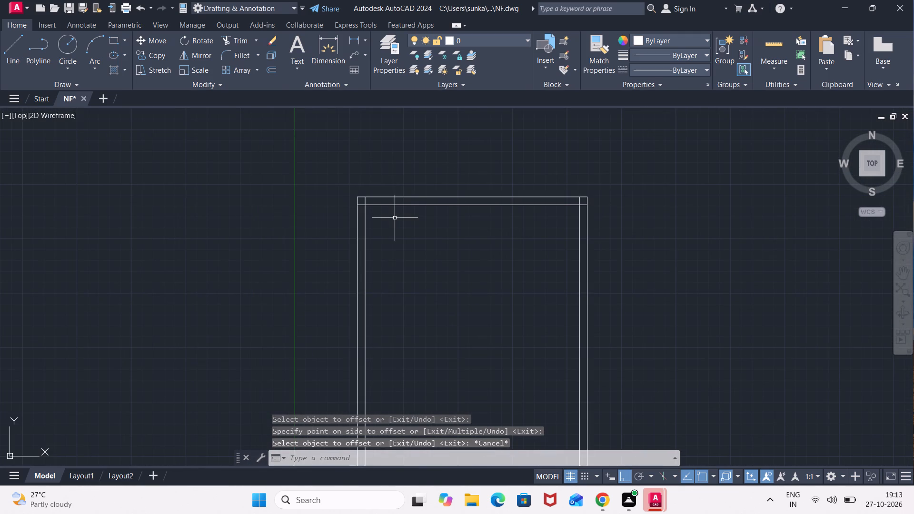
pyautogui.press('Escape')
pyautogui.write('TR')
pyautogui.press('Return')
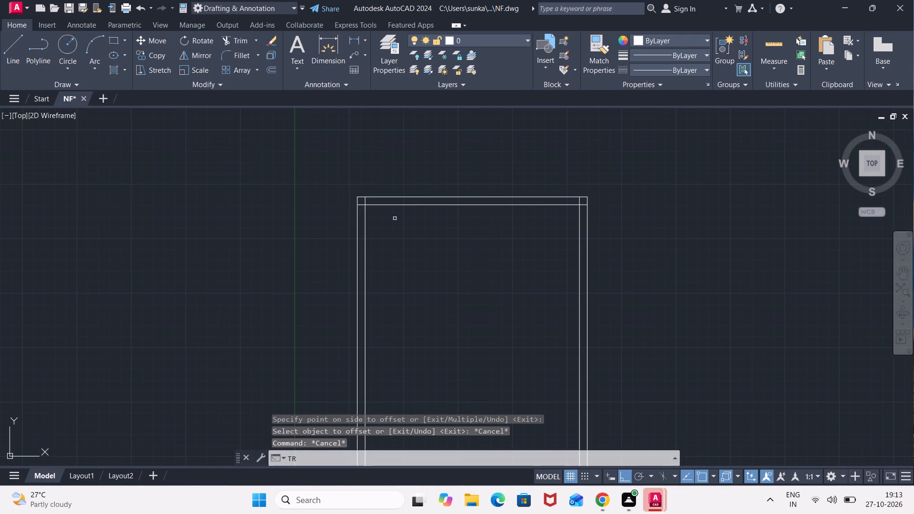
pyautogui.click(366, 198)
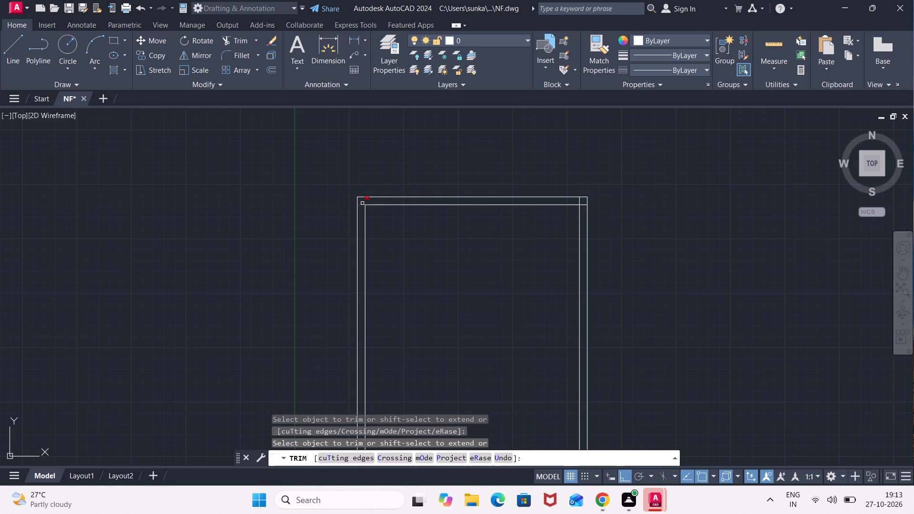
pyautogui.click(362, 205)
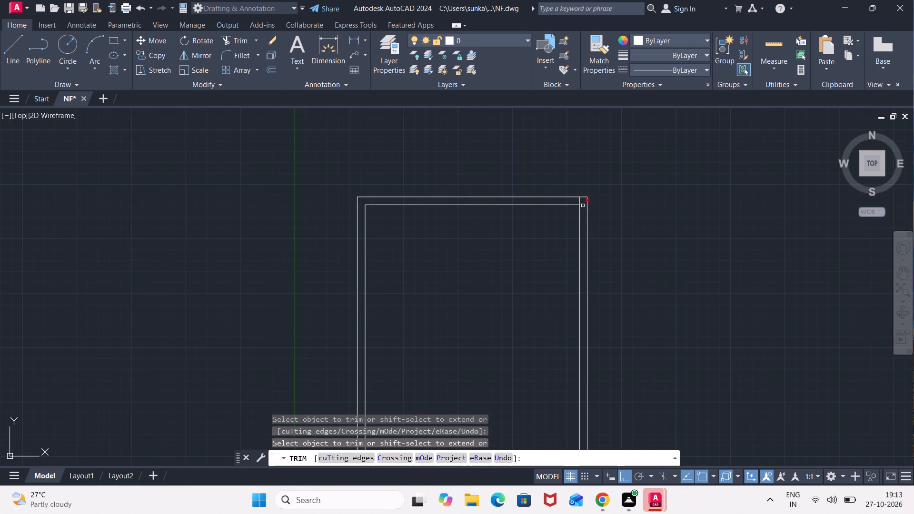
pyautogui.click(583, 206)
pyautogui.click(581, 201)
# Trim the overlapping inner wall line ends at both bottom corners of the outline.
pyautogui.scroll(-2, 581, 201)
pyautogui.moveTo(596, 297); pyautogui.dragTo(467, 193, button='middle')
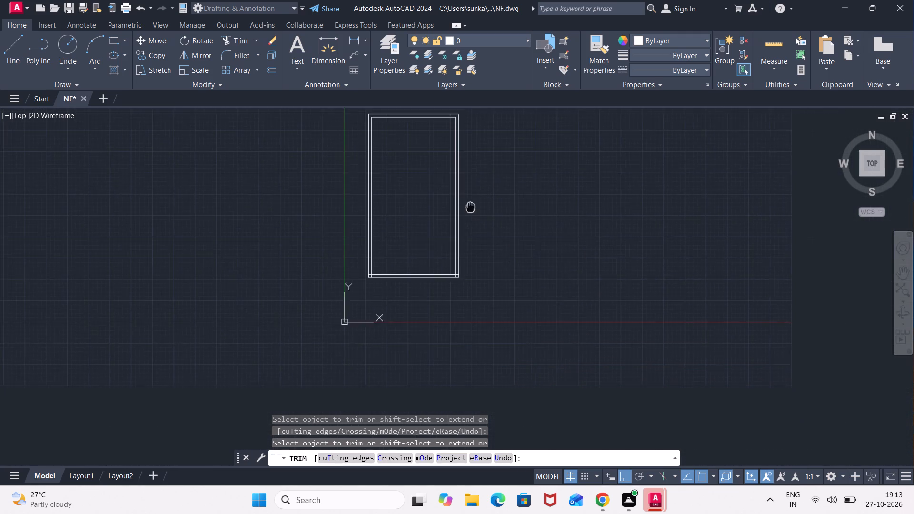
pyautogui.moveTo(467, 193); pyautogui.dragTo(464, 183, button='middle')
pyautogui.scroll(4, 454, 235)
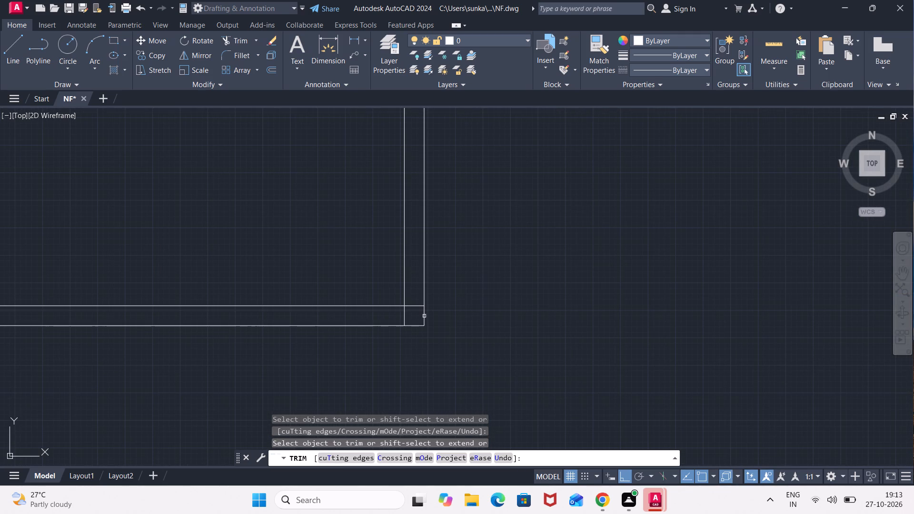
pyautogui.click(416, 307)
pyautogui.click(403, 315)
pyautogui.scroll(-2, 403, 315)
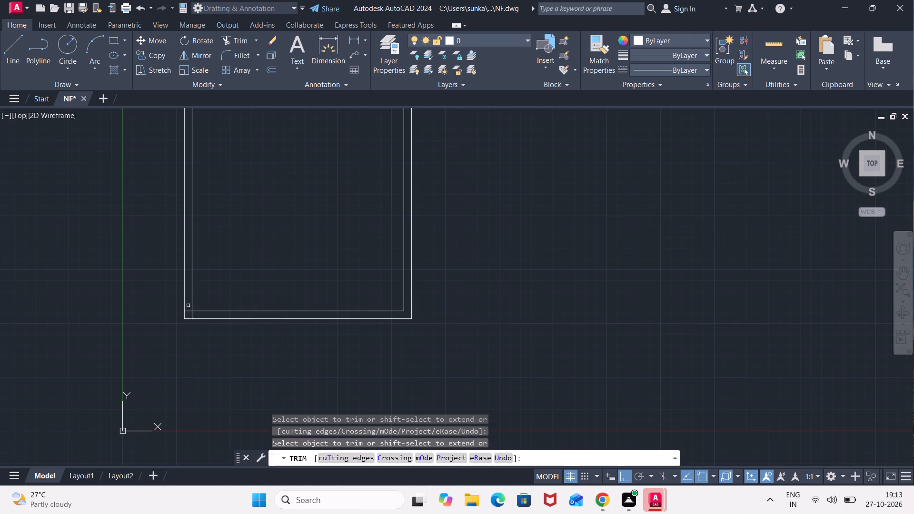
pyautogui.scroll(2, 188, 305)
pyautogui.click(192, 323)
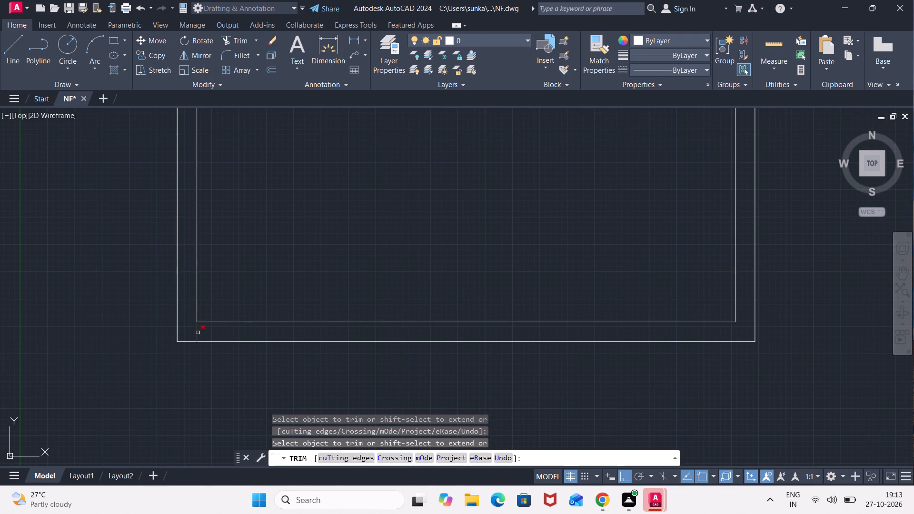
pyautogui.click(199, 333)
pyautogui.scroll(-2, 199, 333)
pyautogui.scroll(-1, 258, 251)
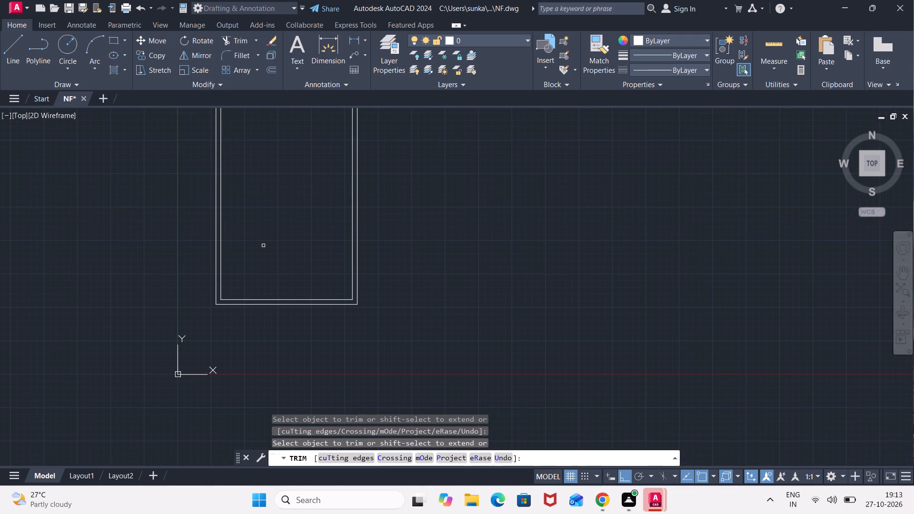
pyautogui.moveTo(263, 245); pyautogui.dragTo(309, 321, button='middle')
pyautogui.scroll(1, 308, 321)
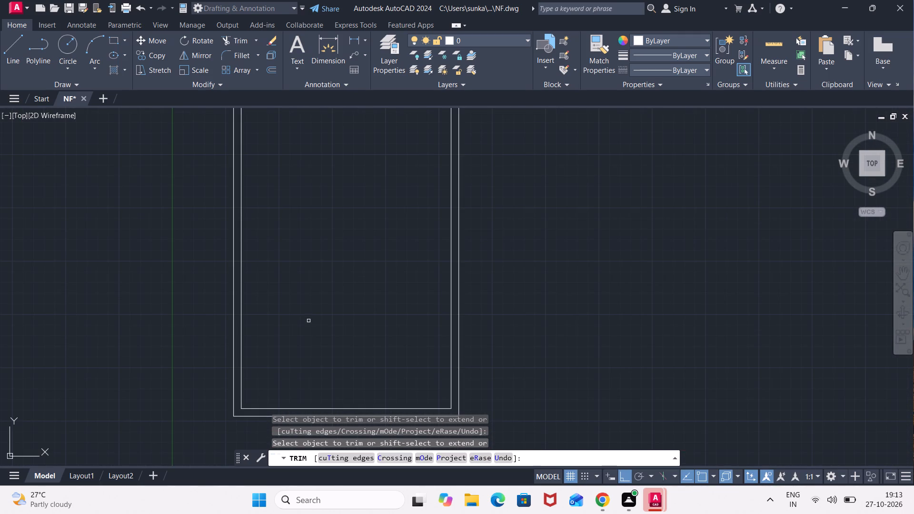
pyautogui.press('Escape')
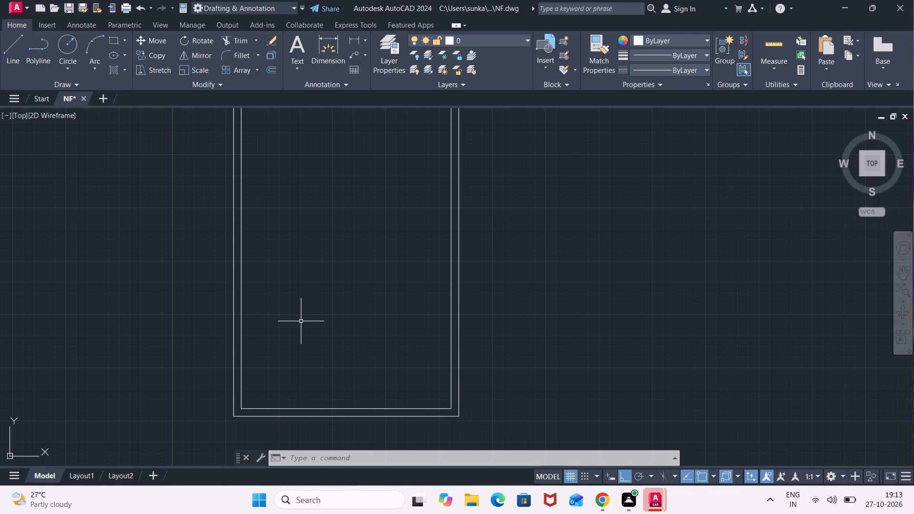
# Offset the inner line of the right outer wall 10' to the left, into the plan.
pyautogui.press('o')
pyautogui.press('Return')
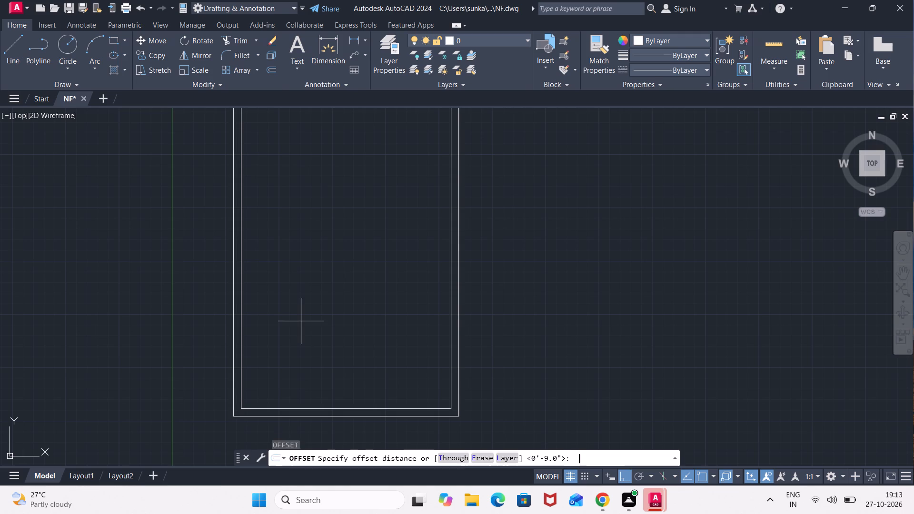
pyautogui.write("10'")
pyautogui.press('Return')
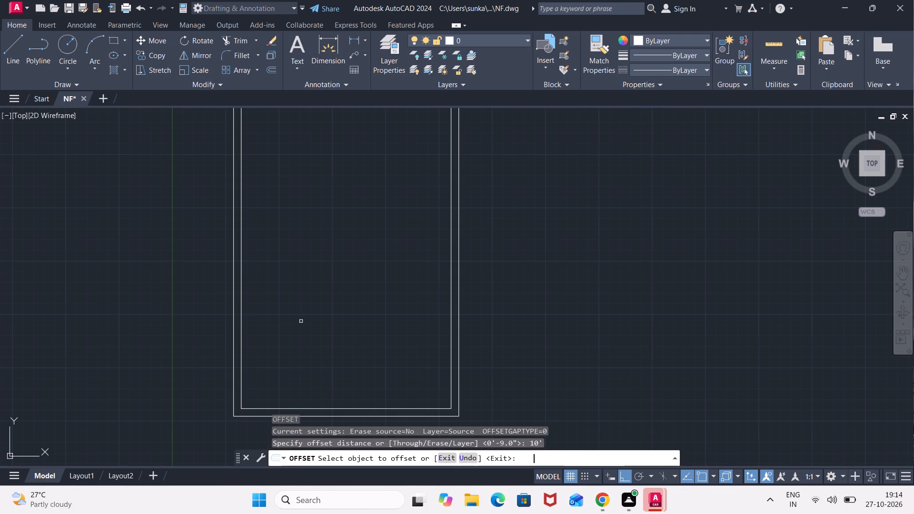
pyautogui.click(451, 267)
pyautogui.click(338, 286)
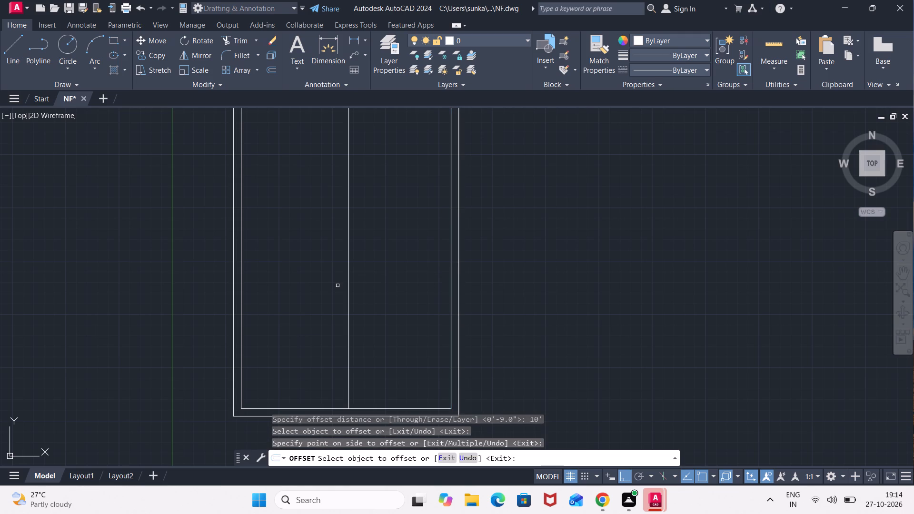
pyautogui.press('space')
# Offset the new interior vertical line 4.5" to the left to form a partition wall.
pyautogui.press('space')
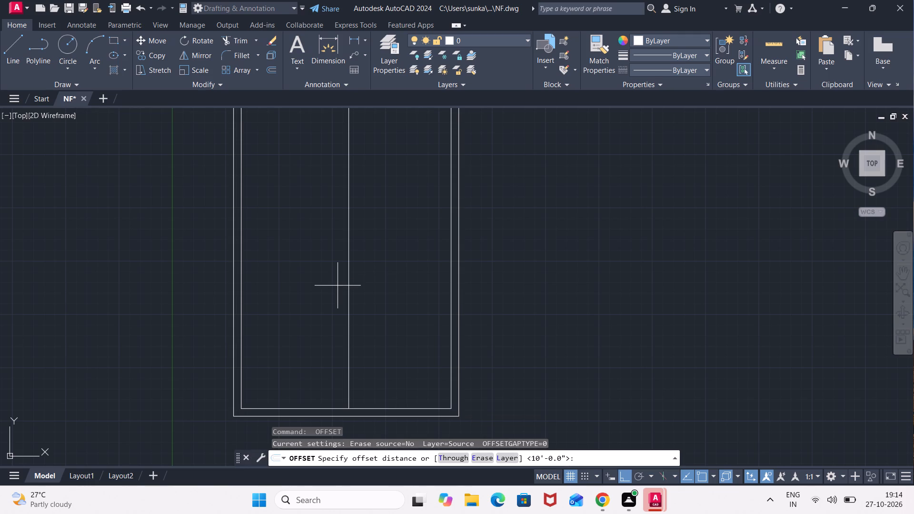
pyautogui.write('4.5')
pyautogui.hotkey('shift', '"')
pyautogui.press('Return')
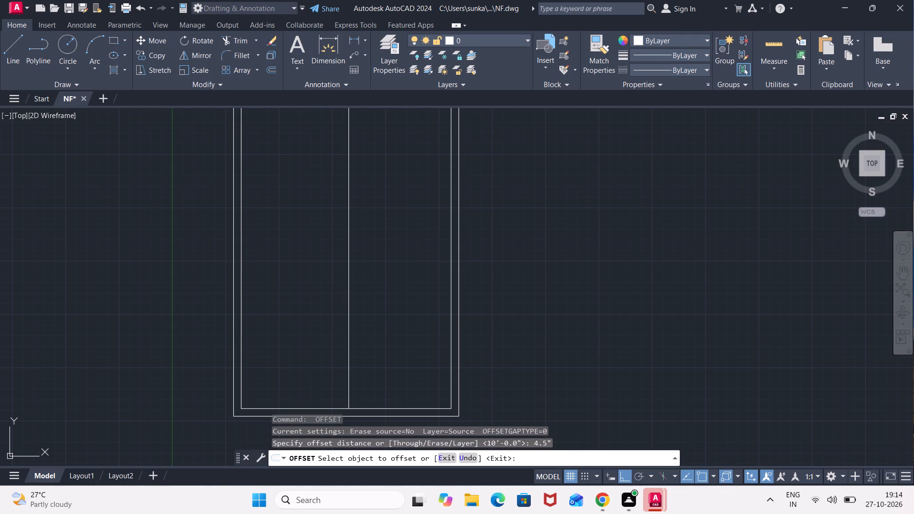
pyautogui.click(349, 279)
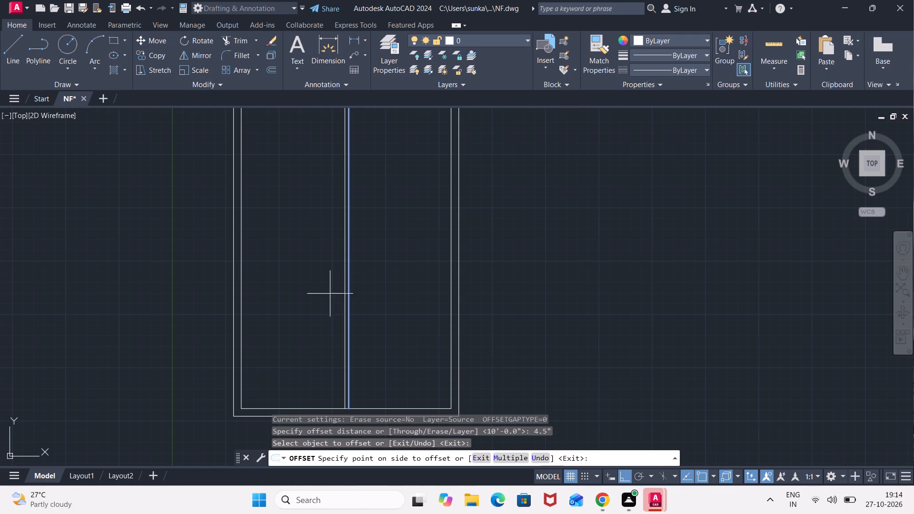
pyautogui.click(314, 303)
pyautogui.scroll(-2, 313, 305)
pyautogui.moveTo(313, 305); pyautogui.dragTo(368, 333, button='middle')
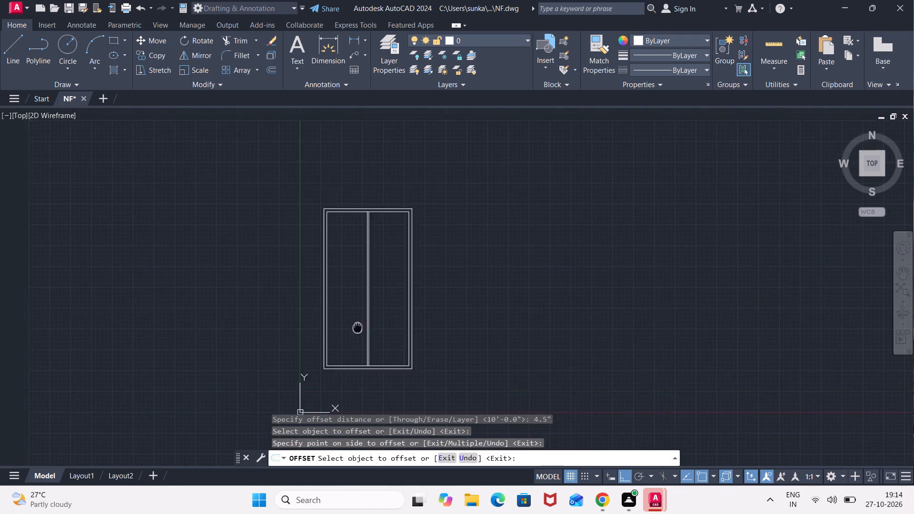
pyautogui.moveTo(368, 333); pyautogui.dragTo(391, 348, button='middle')
pyautogui.scroll(1, 391, 348)
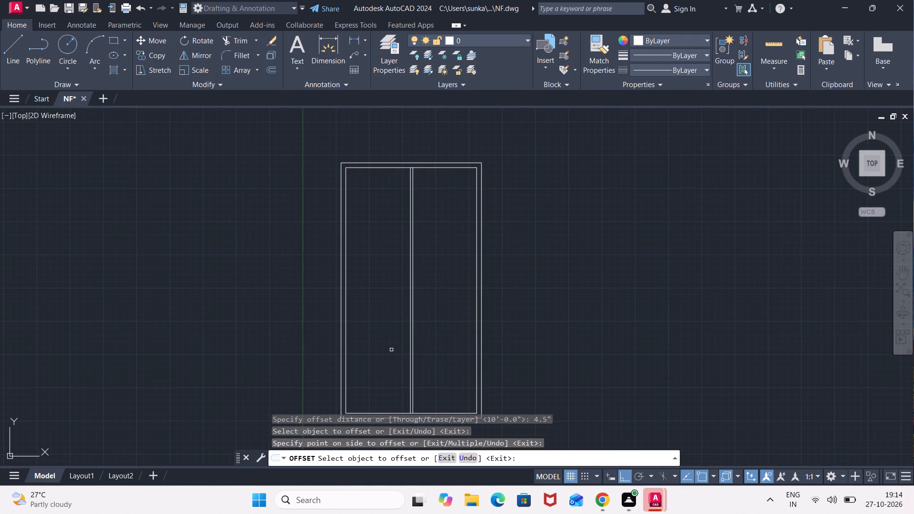
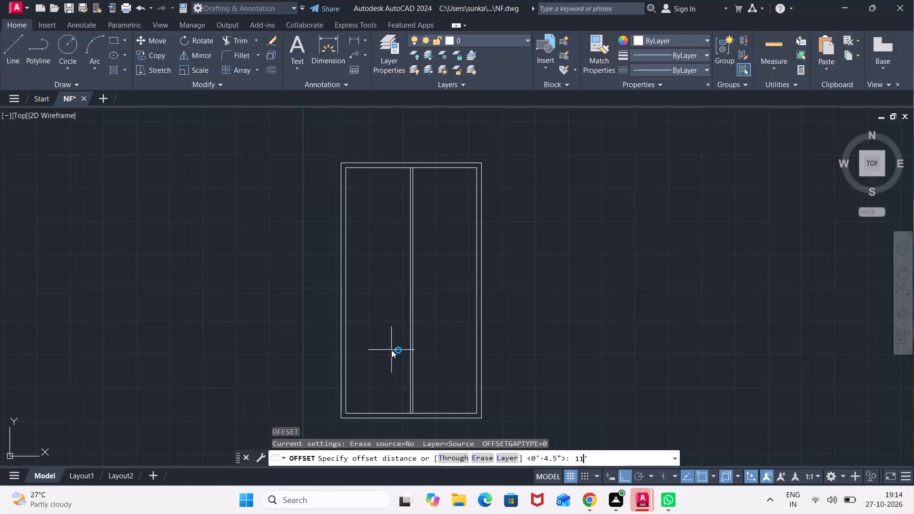
# Set the offset distance to 11' and trim the inner top wall line between the two vertical partition lines.
pyautogui.press('Return')
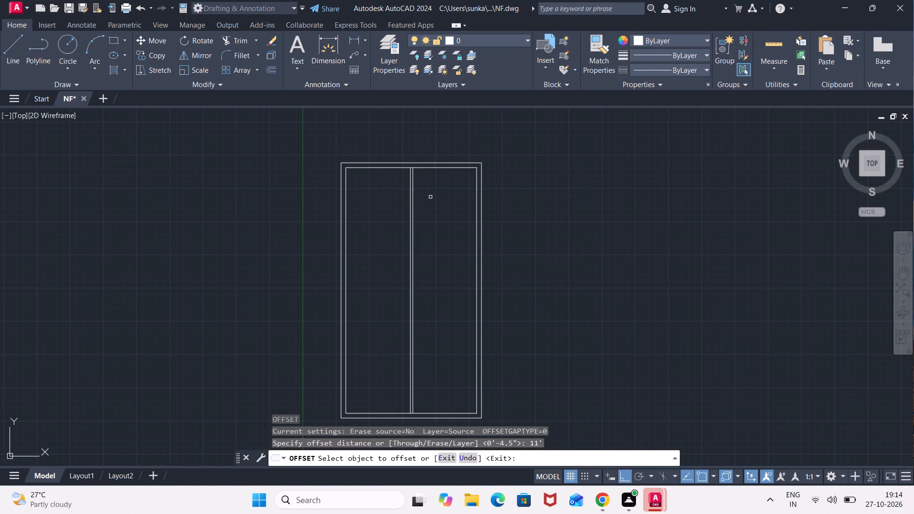
pyautogui.press('Escape')
pyautogui.write('TR')
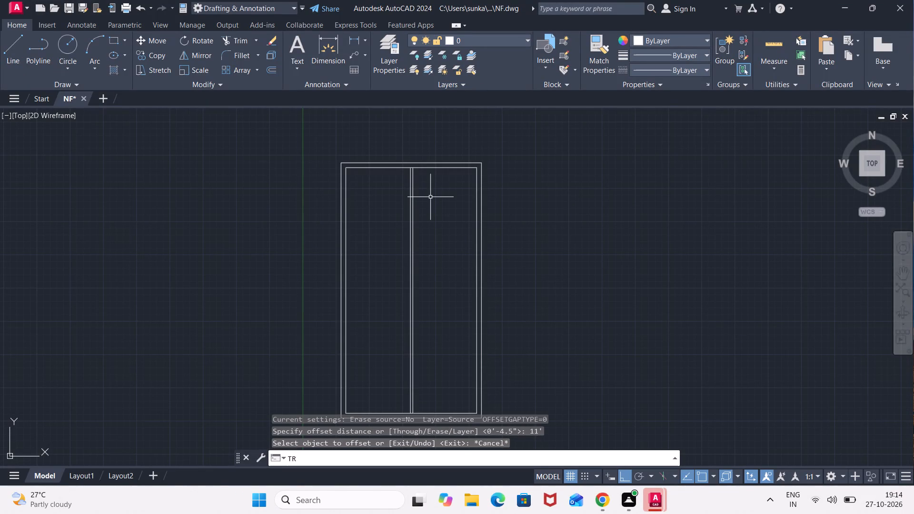
pyautogui.press('Return')
pyautogui.scroll(2, 407, 169)
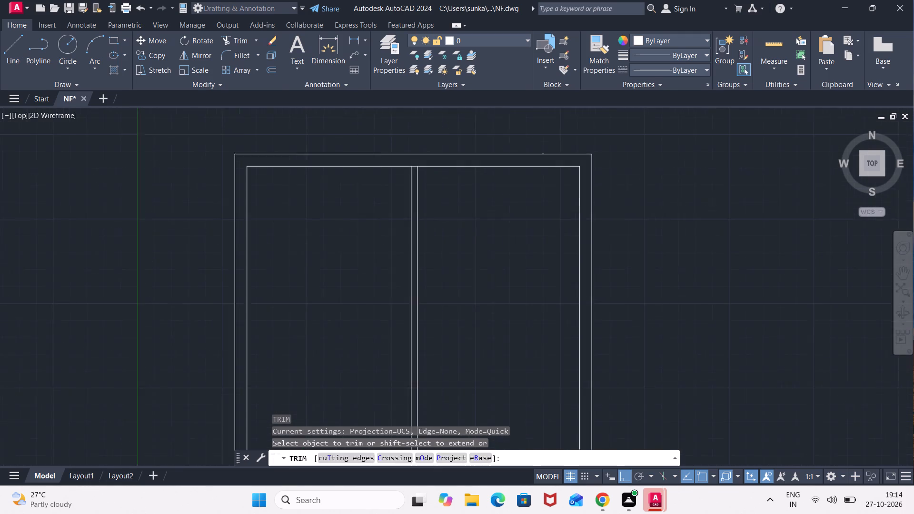
pyautogui.scroll(1, 407, 169)
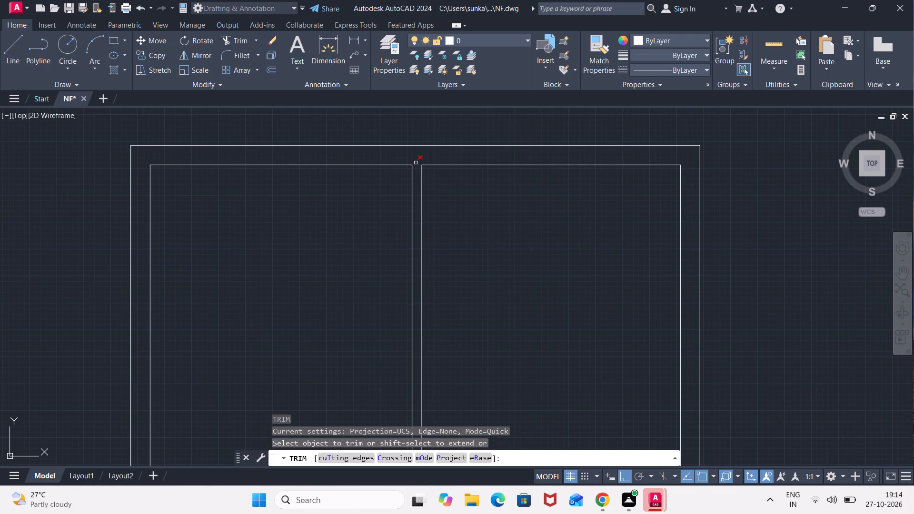
pyautogui.click(415, 164)
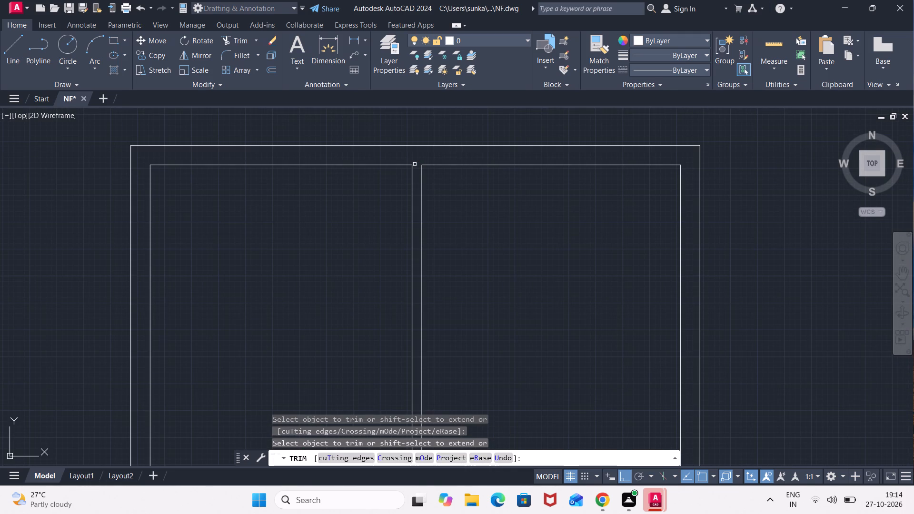
pyautogui.press('Escape')
# Offset the inner top wall line of the right-hand room 11' downward into the plan.
pyautogui.press('o')
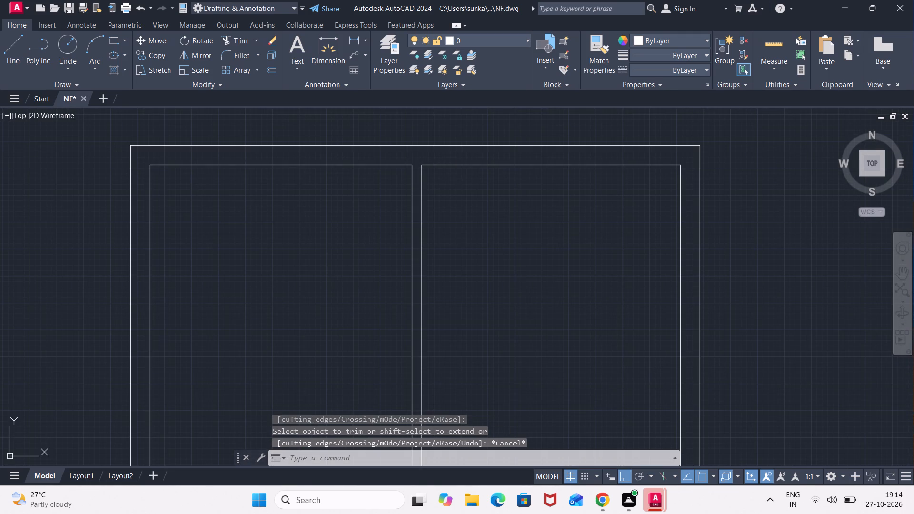
pyautogui.press('Return')
pyautogui.press('Return')
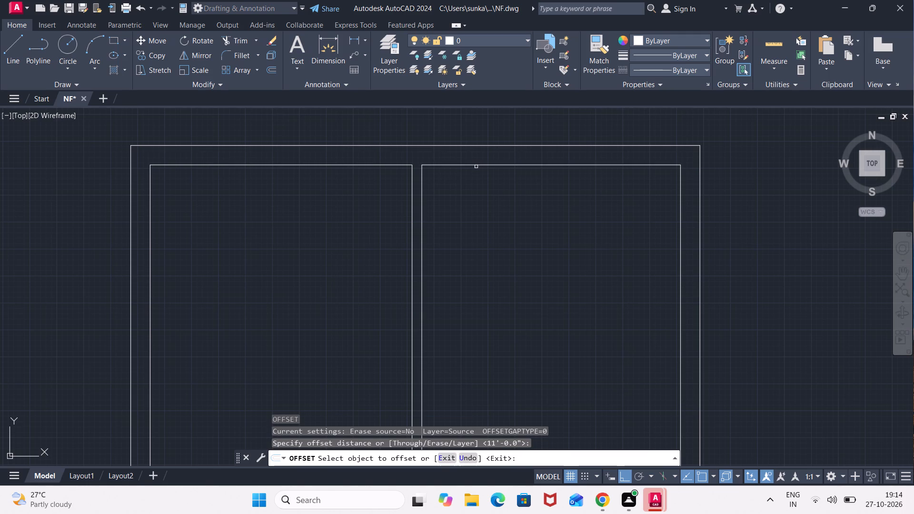
pyautogui.click(473, 165)
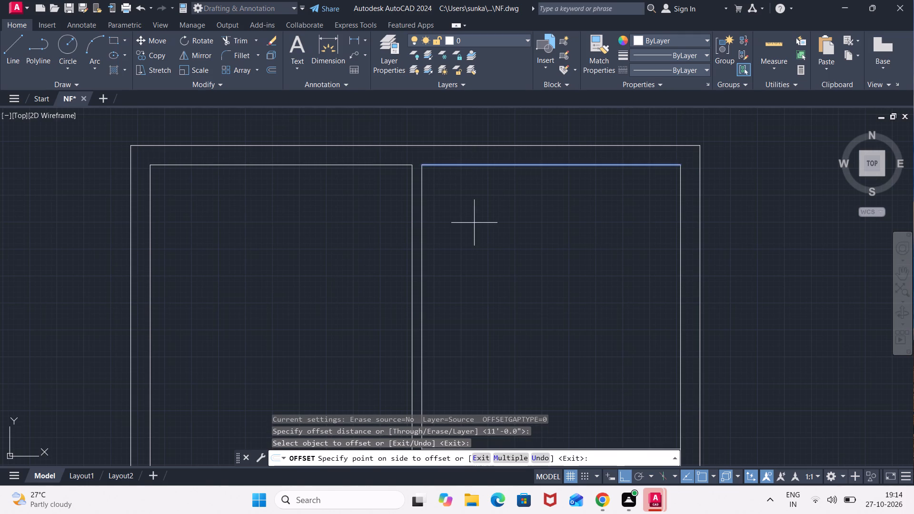
pyautogui.scroll(-2, 474, 223)
pyautogui.moveTo(474, 223); pyautogui.dragTo(476, 179, button='middle')
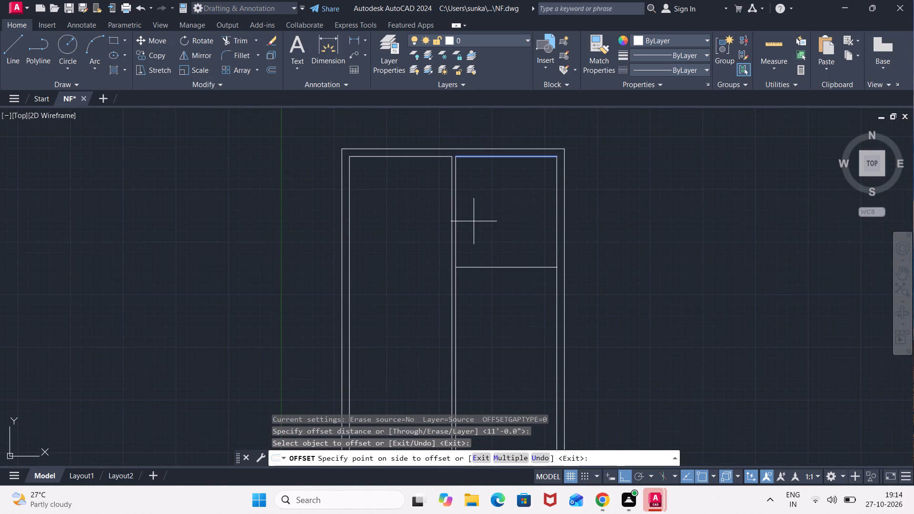
pyautogui.click(474, 221)
pyautogui.press('space')
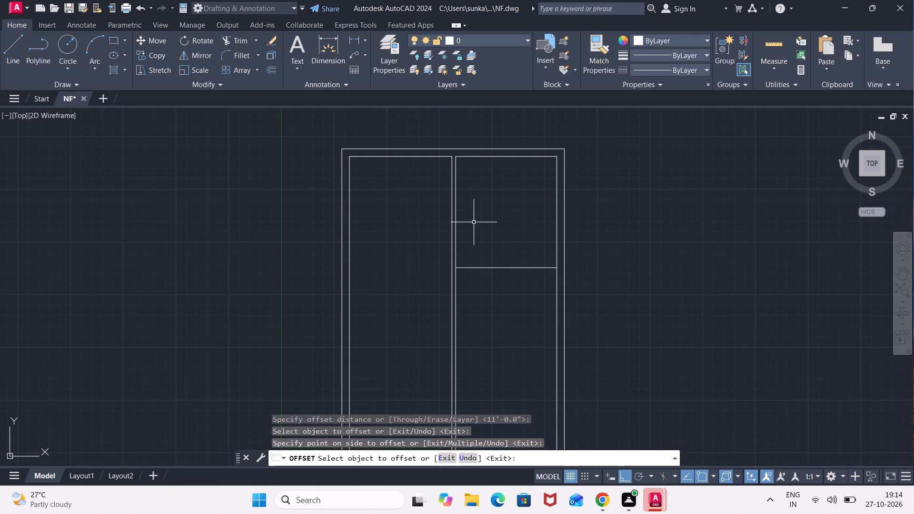
# Offset the new horizontal line in the right-hand room 4.5" downward to form a partition wall.
pyautogui.press('space')
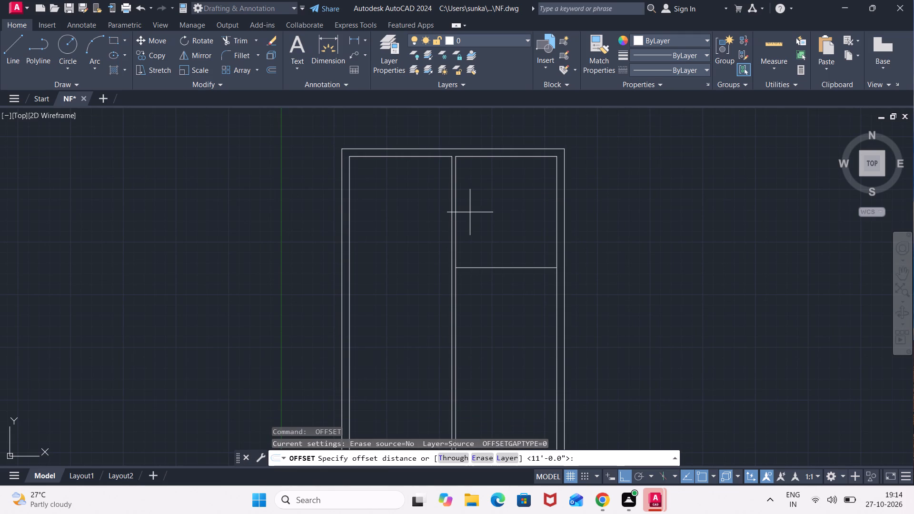
pyautogui.write('4.5"')
pyautogui.press('Return')
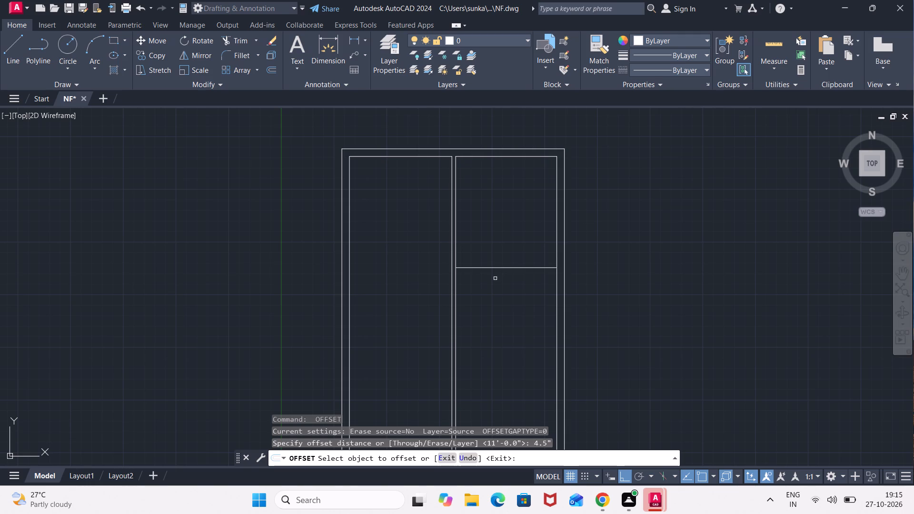
pyautogui.click(488, 267)
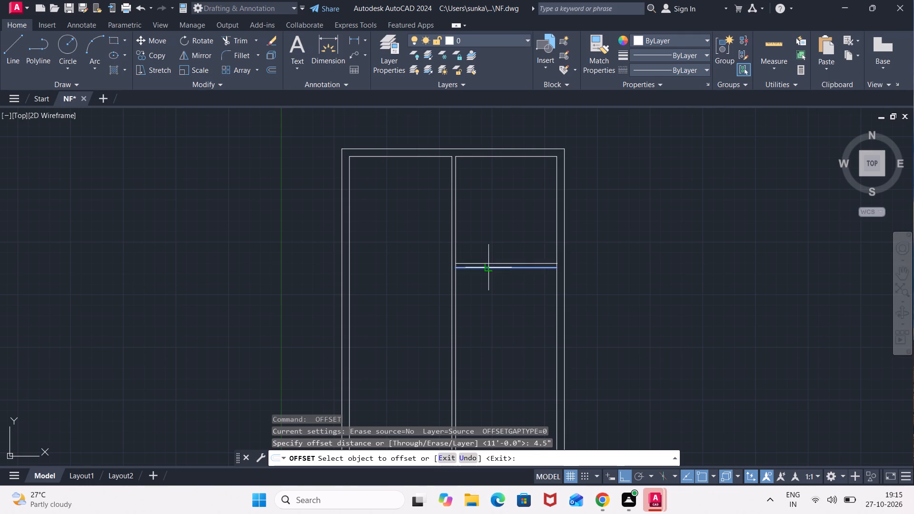
pyautogui.click(488, 300)
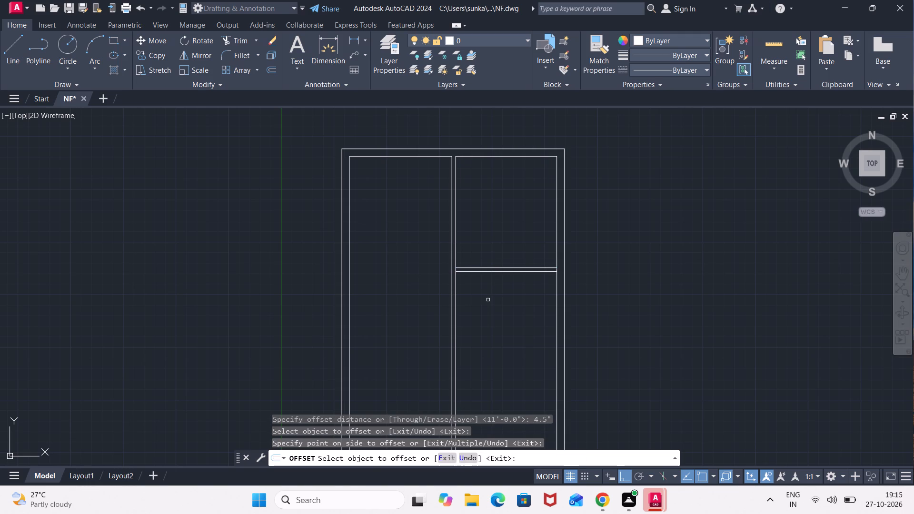
pyautogui.press('Escape')
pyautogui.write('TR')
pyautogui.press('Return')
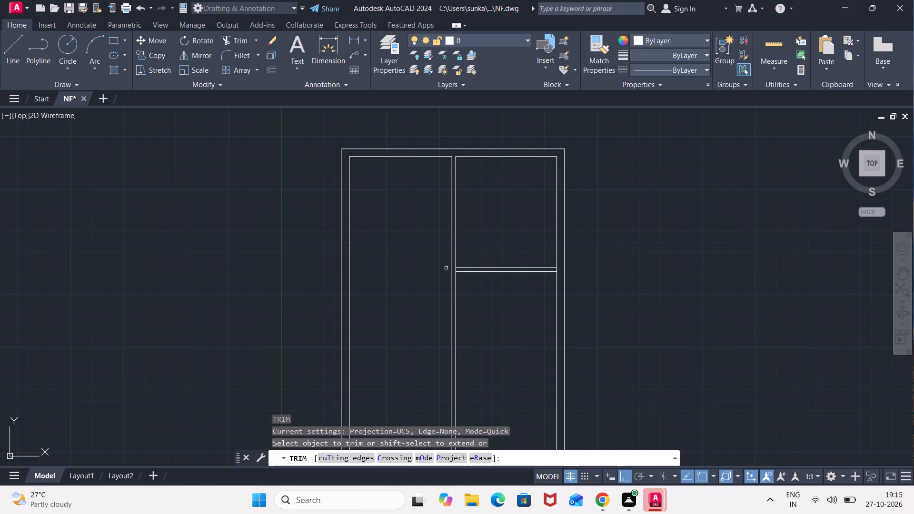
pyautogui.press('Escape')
# Offset the inner top wall line of the left-hand room 10' downward into the plan.
pyautogui.press('o')
pyautogui.press('Return')
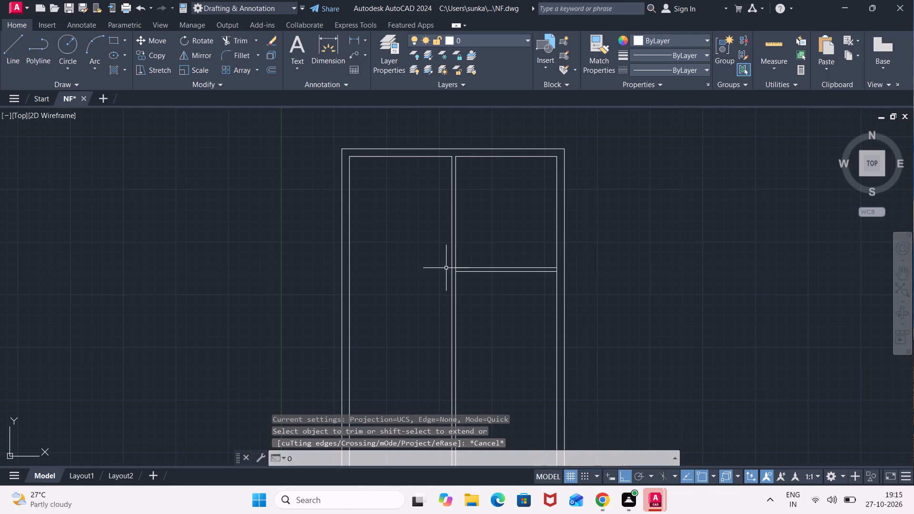
pyautogui.write('10')
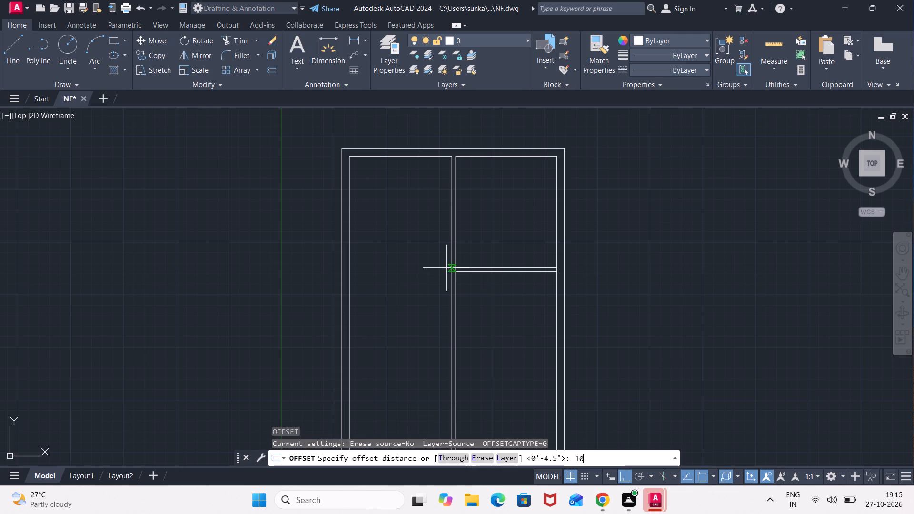
pyautogui.press("'")
pyautogui.press('Return')
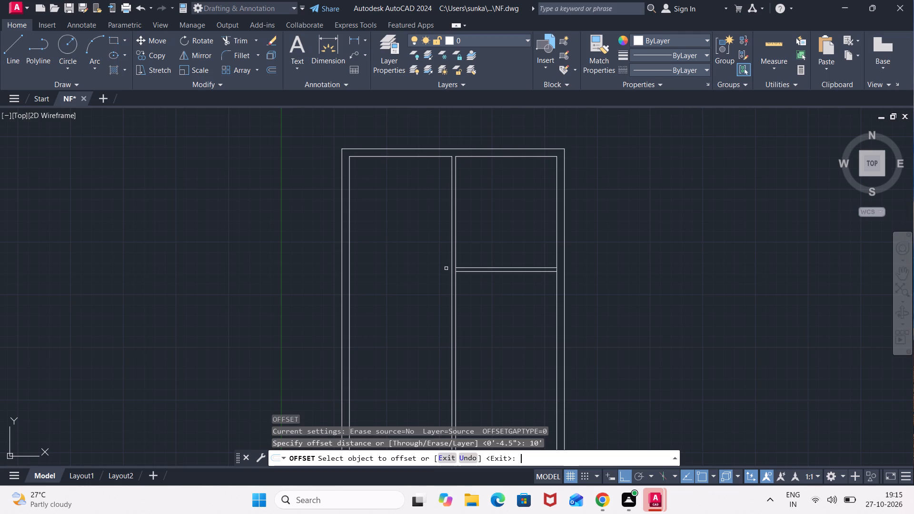
pyautogui.click(373, 156)
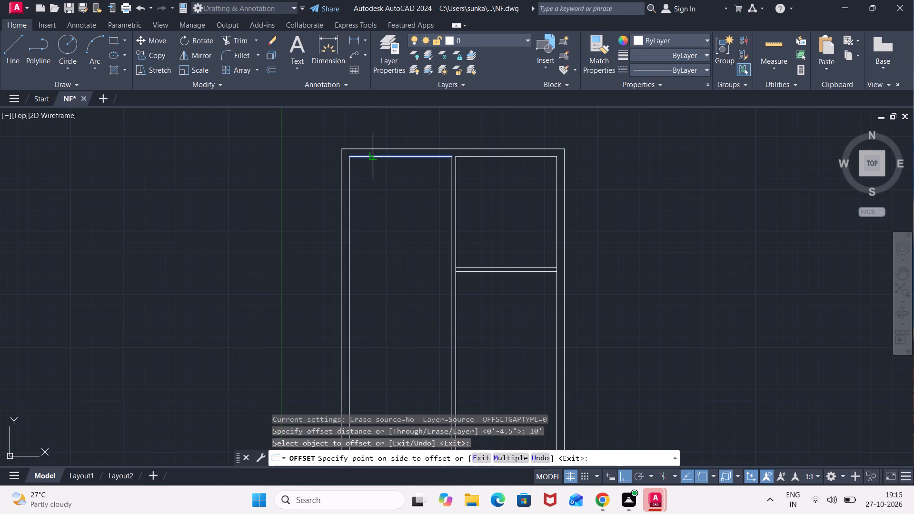
pyautogui.click(381, 227)
pyautogui.press('space')
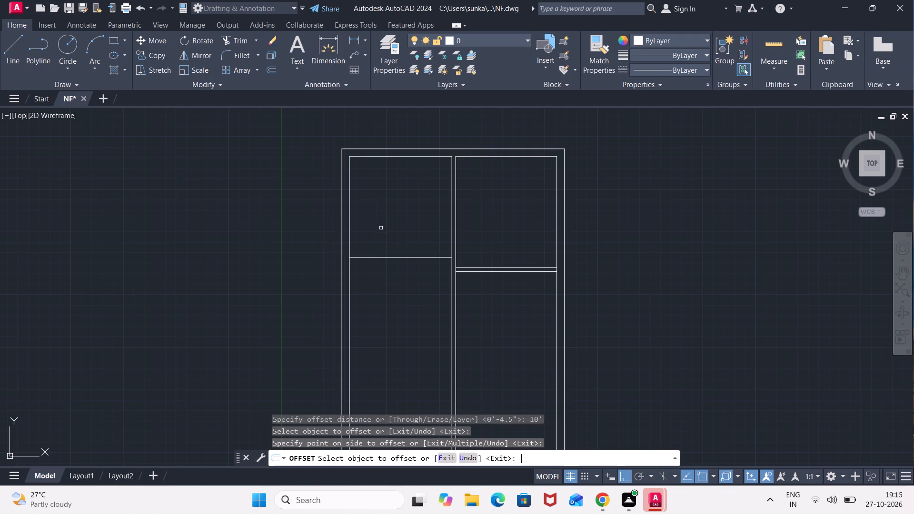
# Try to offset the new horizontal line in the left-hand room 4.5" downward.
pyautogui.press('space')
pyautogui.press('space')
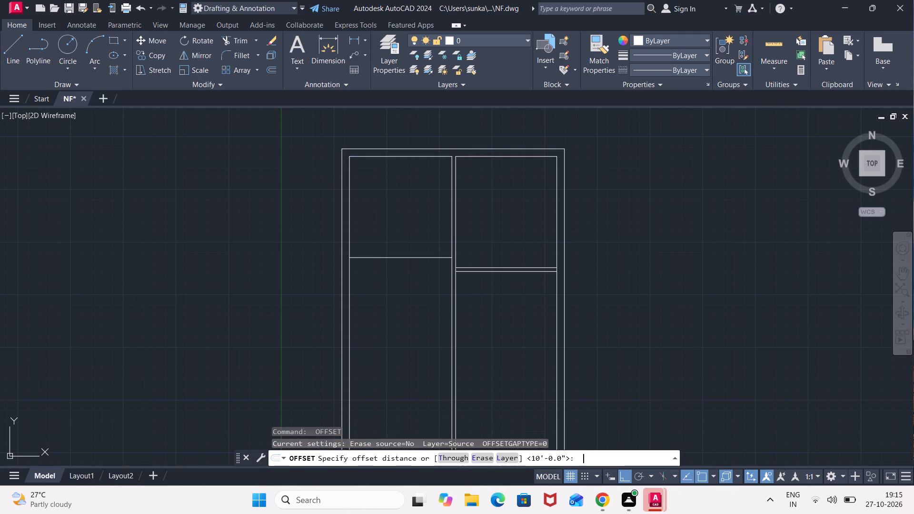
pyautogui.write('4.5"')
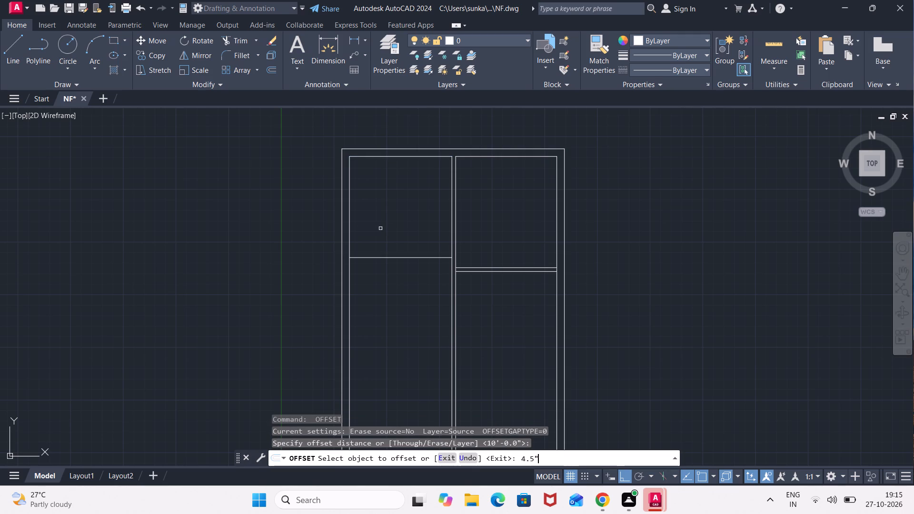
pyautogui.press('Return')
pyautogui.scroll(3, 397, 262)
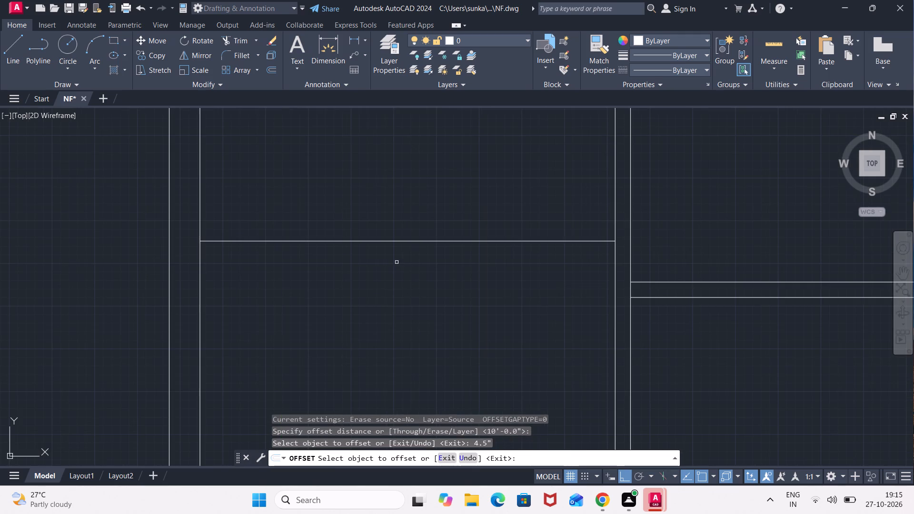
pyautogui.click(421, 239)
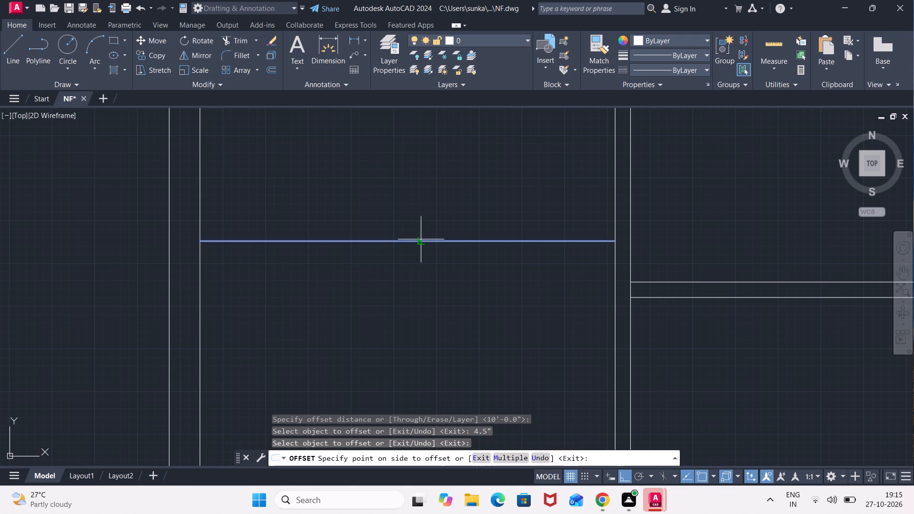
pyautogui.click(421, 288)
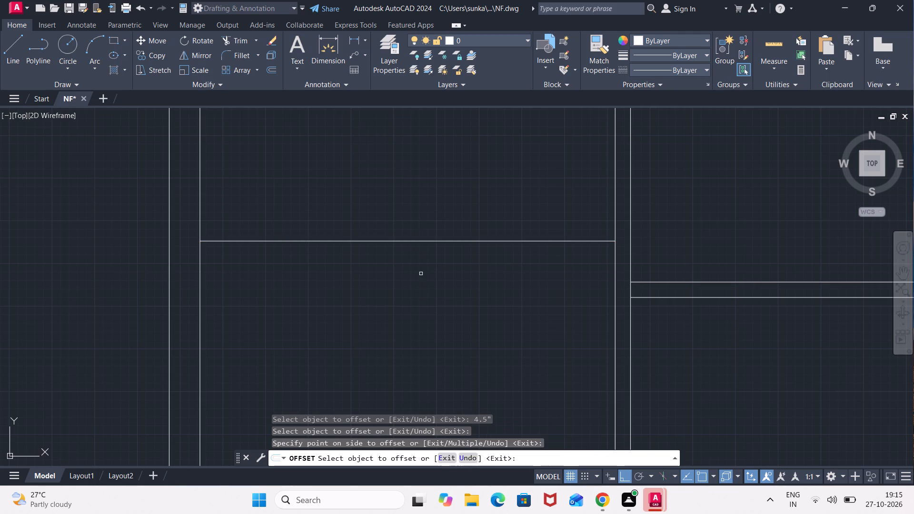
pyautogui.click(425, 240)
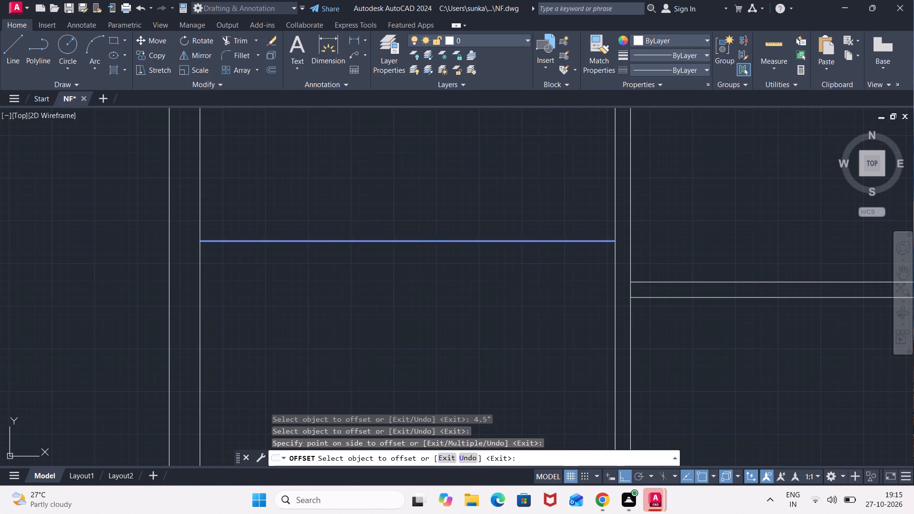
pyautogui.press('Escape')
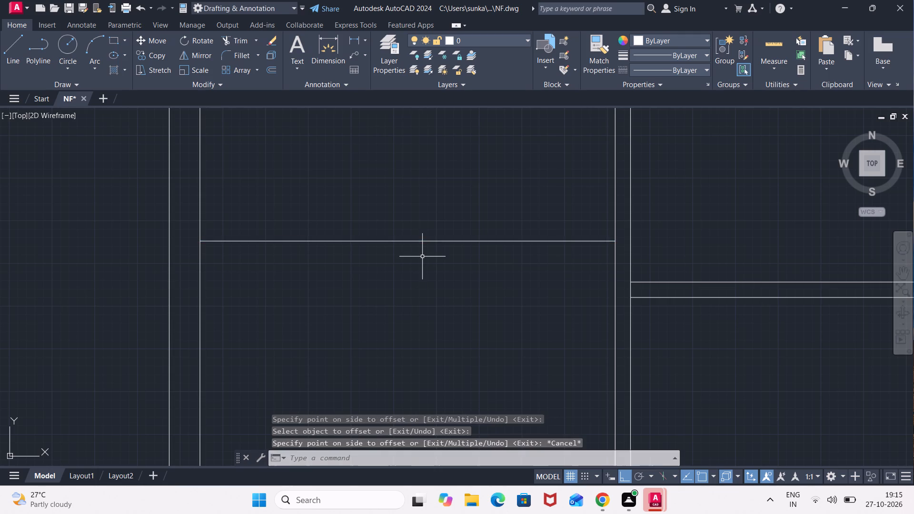
# Offset the upper horizontal line in the left-hand room 4.5" downward to form a partition wall.
pyautogui.scroll(-5, 422, 257)
pyautogui.scroll(1, 422, 257)
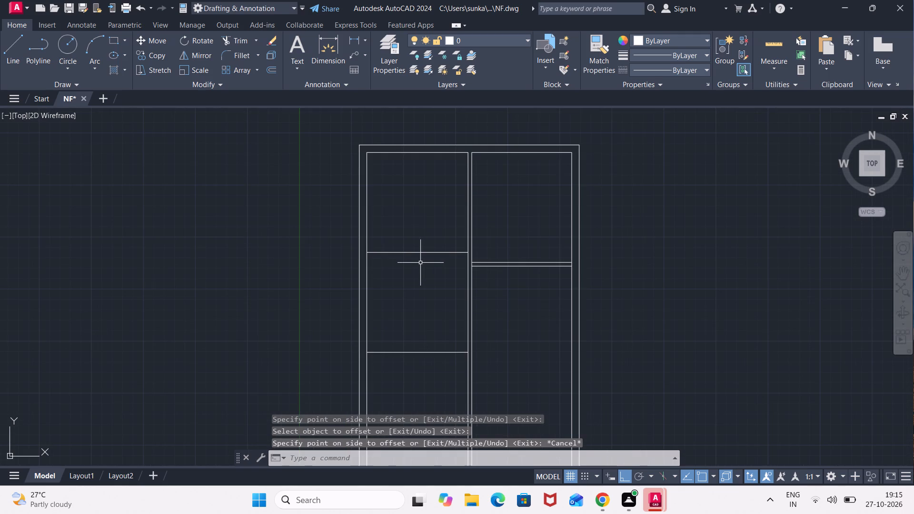
pyautogui.press('o')
pyautogui.press('Return')
pyautogui.write('4.5"')
pyautogui.press('Return')
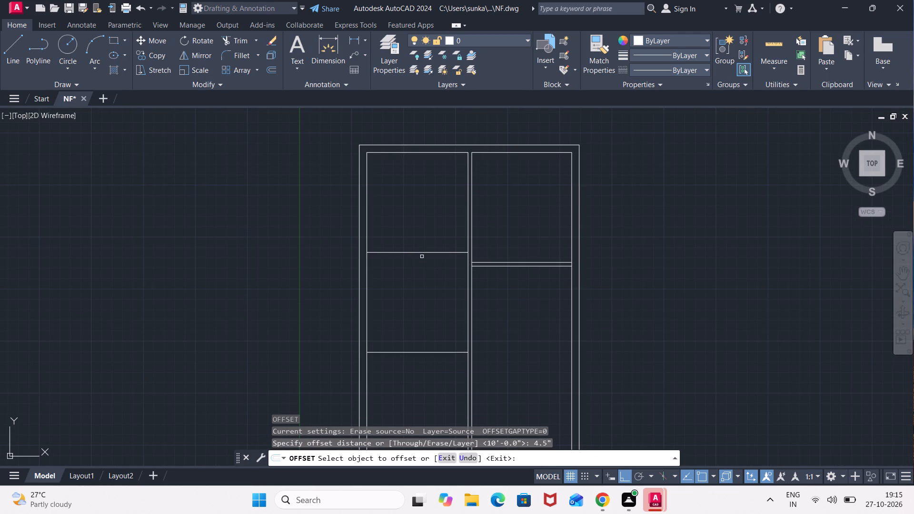
pyautogui.click(426, 253)
pyautogui.click(414, 302)
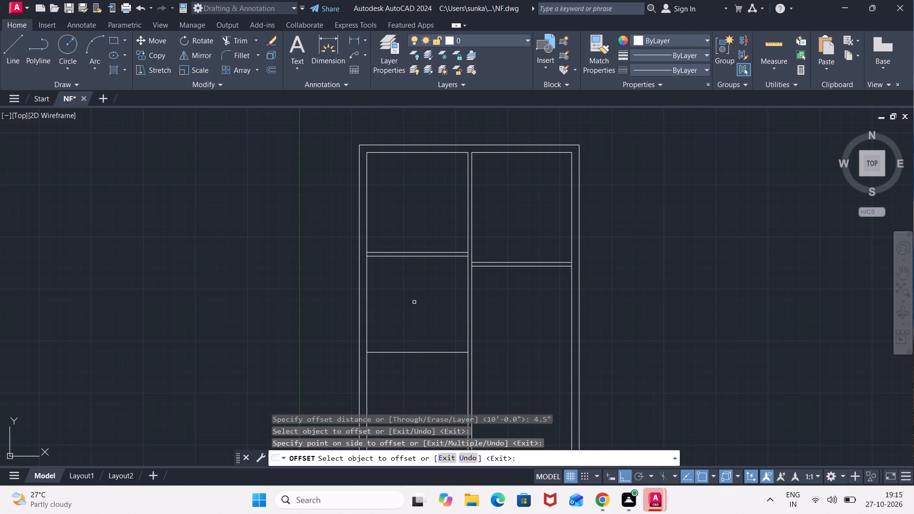
pyautogui.press('Escape')
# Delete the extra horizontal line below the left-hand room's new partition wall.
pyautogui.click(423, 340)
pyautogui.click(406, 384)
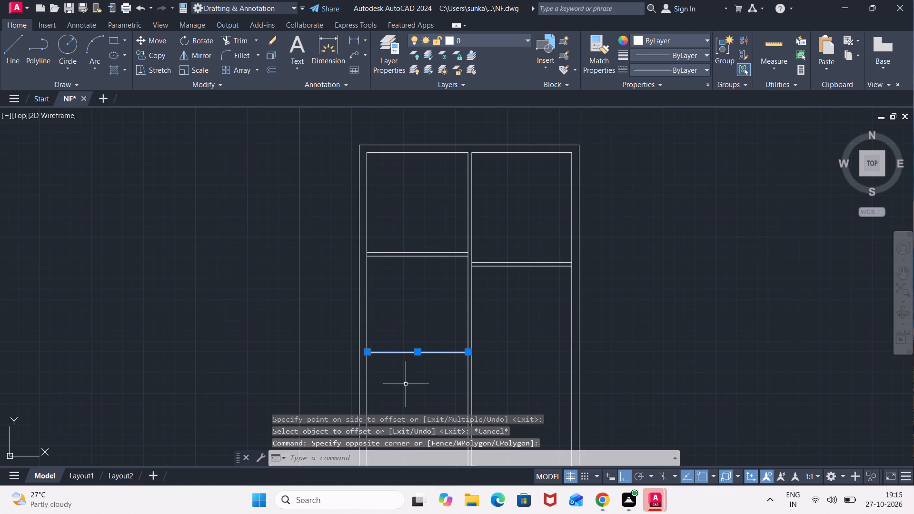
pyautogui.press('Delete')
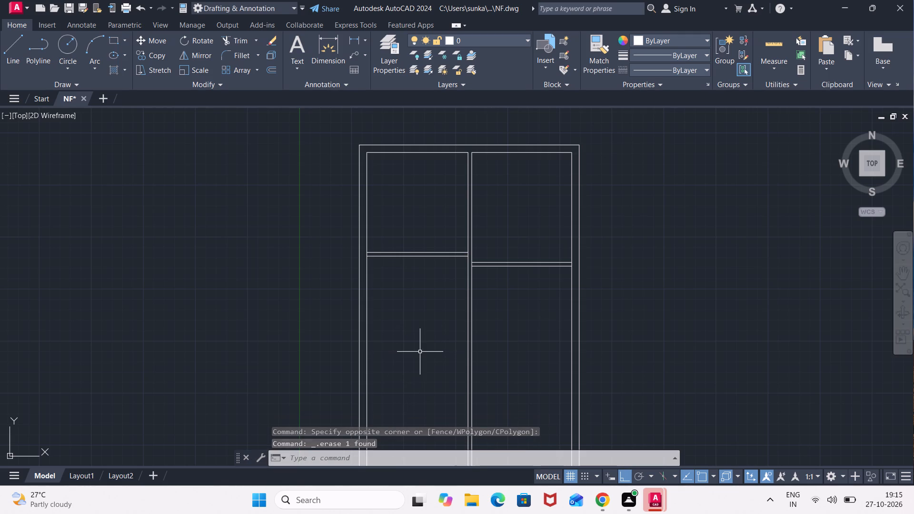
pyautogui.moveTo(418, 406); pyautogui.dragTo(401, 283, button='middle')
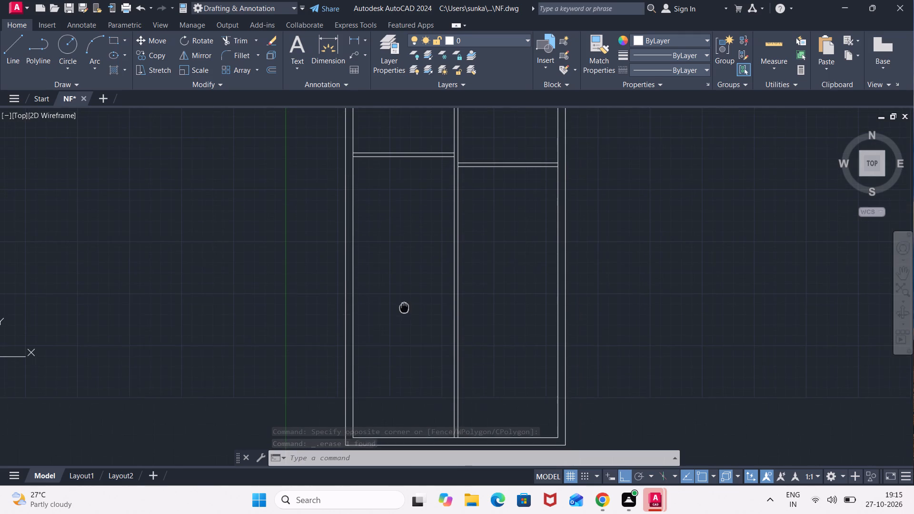
# Offset the inner bottom wall line 4' upward into the plan.
pyautogui.moveTo(401, 283); pyautogui.dragTo(397, 189, button='middle')
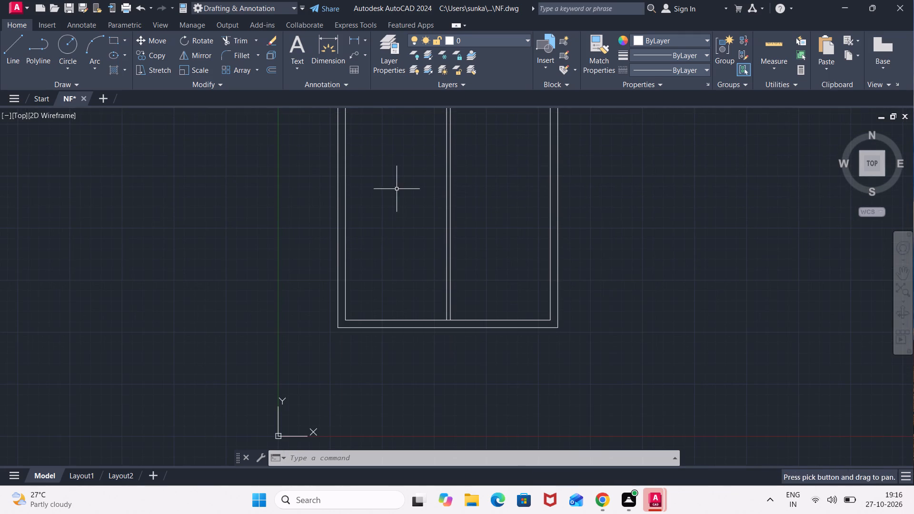
pyautogui.press('o')
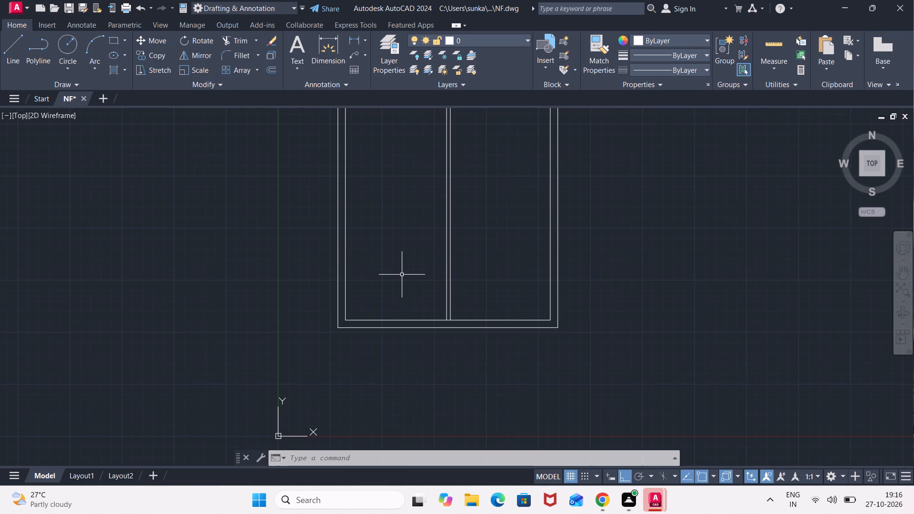
pyautogui.press('Return')
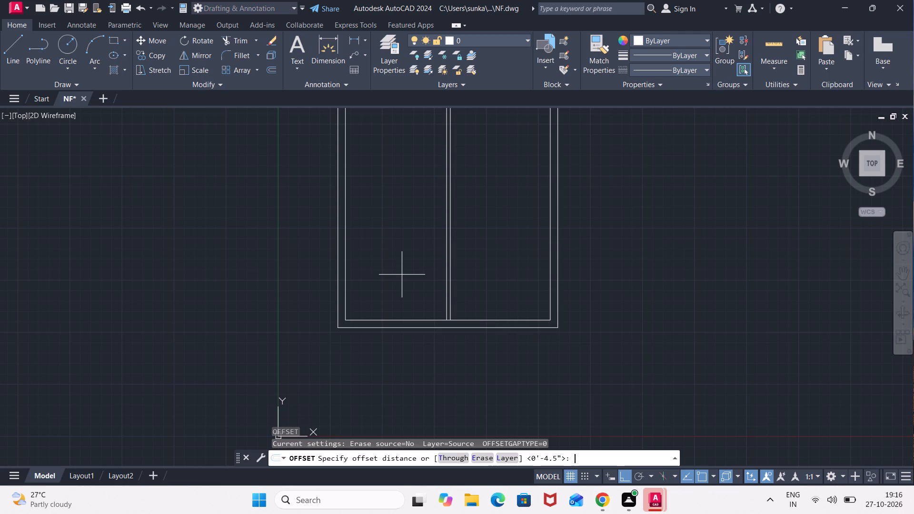
pyautogui.write("4'")
pyautogui.press('Return')
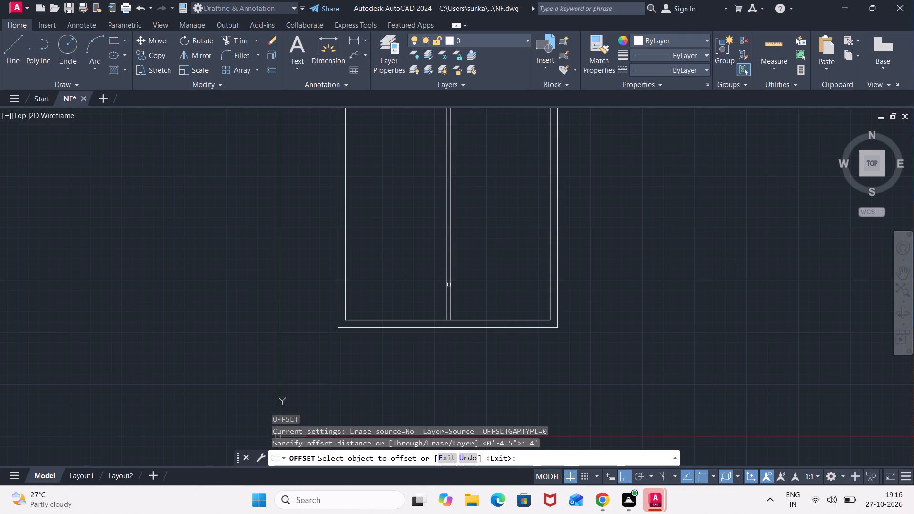
pyautogui.click(500, 320)
pyautogui.click(488, 276)
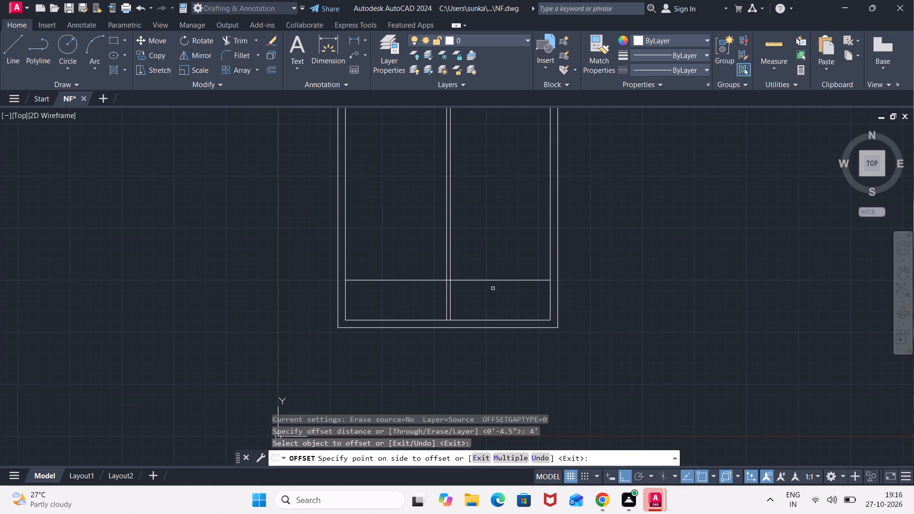
pyautogui.press('space')
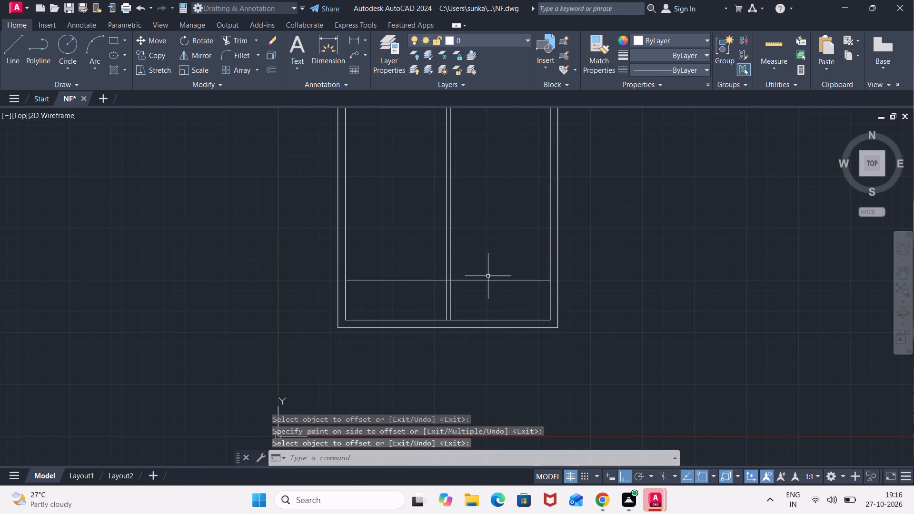
# Offset the new horizontal line near the bottom wall 4.5" upward to form a partition wall.
pyautogui.press('space')
pyautogui.write('4.5')
pyautogui.hotkey('shift', '"')
pyautogui.press('Return')
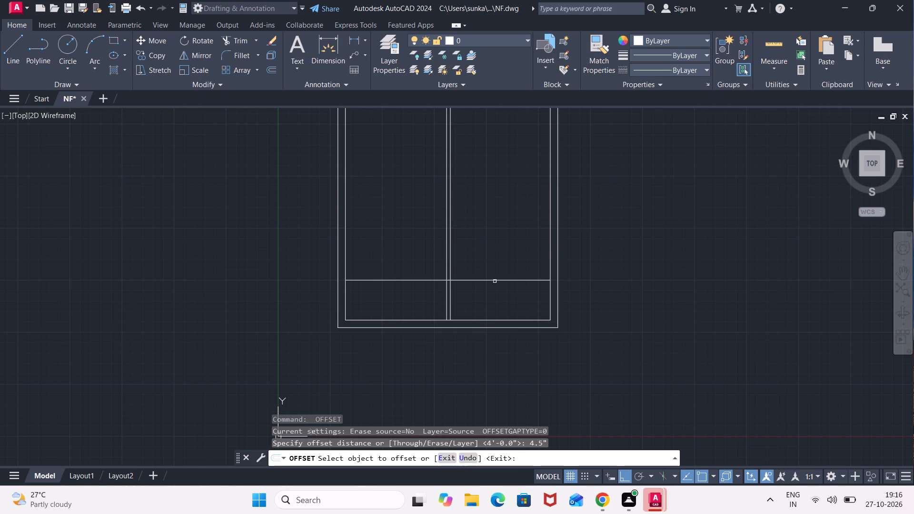
pyautogui.click(492, 279)
pyautogui.click(479, 249)
pyautogui.press('Escape')
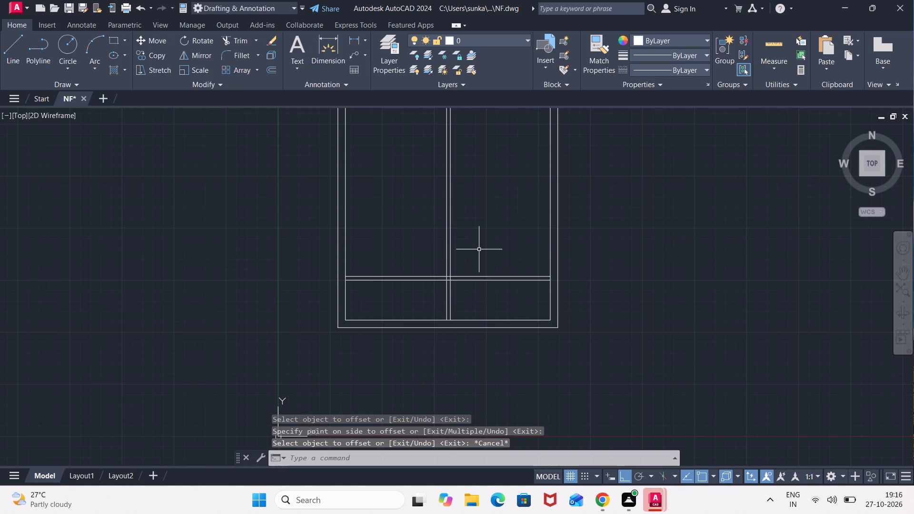
# Trim away the parts of the two lower partition lines that cross the left-hand room.
pyautogui.write('TR')
pyautogui.press('Return')
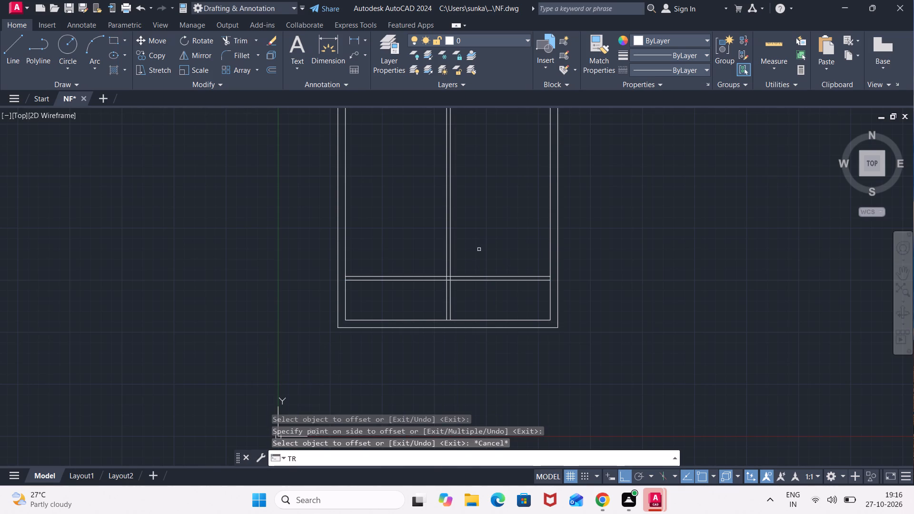
pyautogui.moveTo(418, 289); pyautogui.dragTo(416, 283)
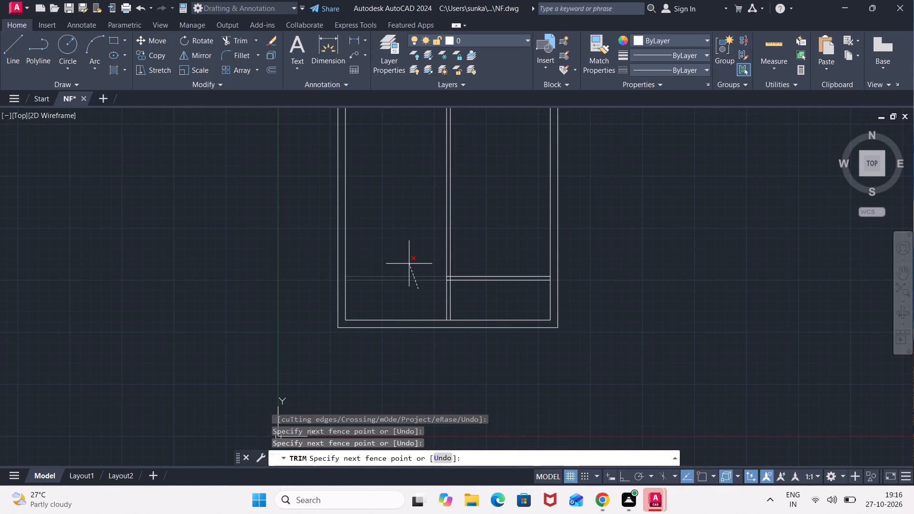
pyautogui.click(409, 264)
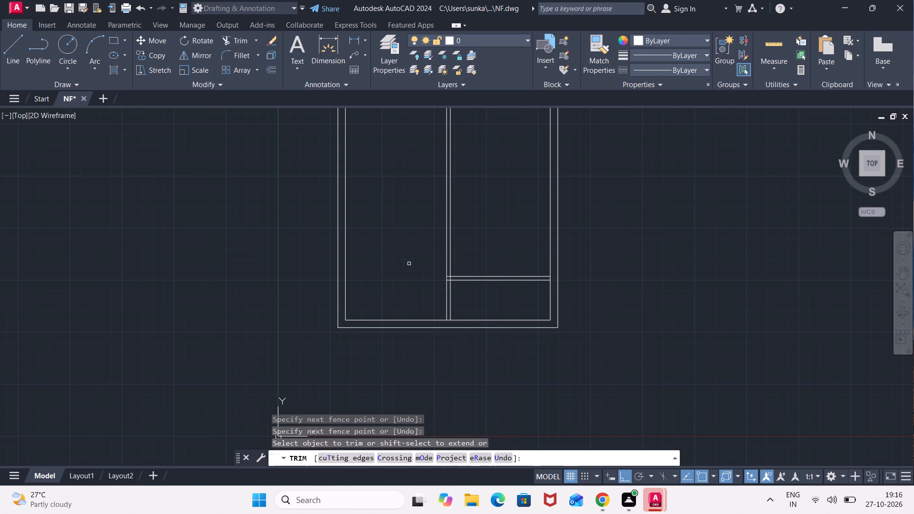
pyautogui.scroll(3, 454, 276)
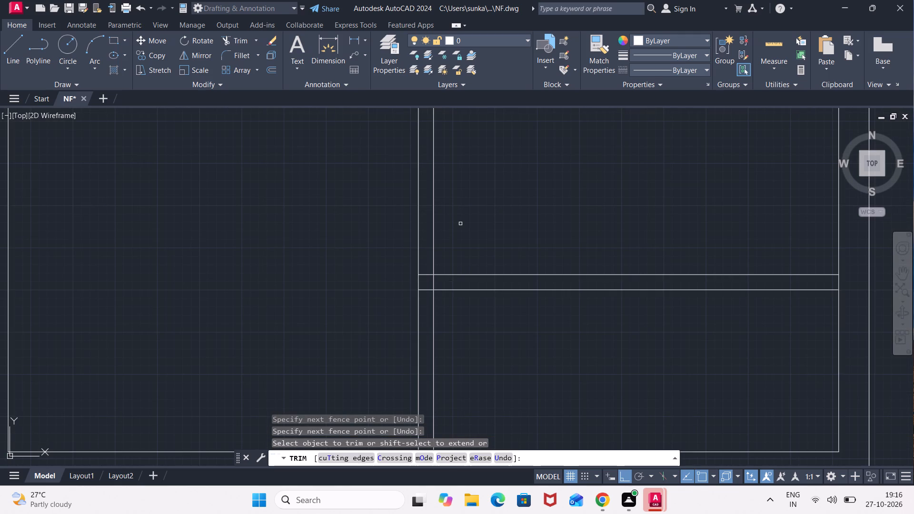
pyautogui.scroll(-4, 460, 224)
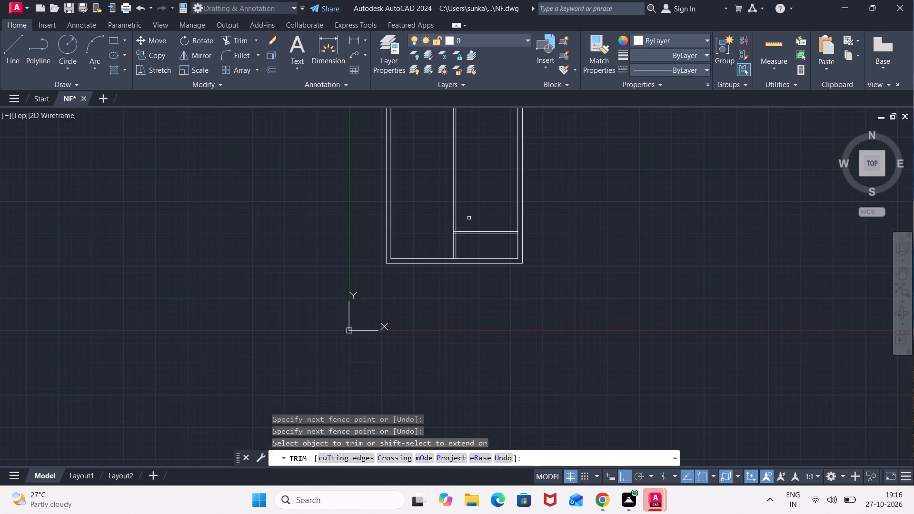
pyautogui.moveTo(469, 218); pyautogui.dragTo(457, 252, button='middle')
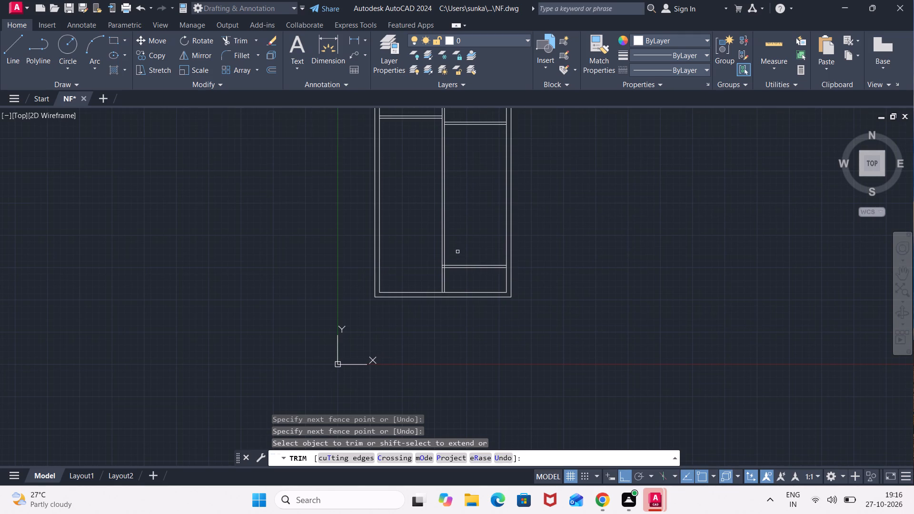
pyautogui.press('Escape')
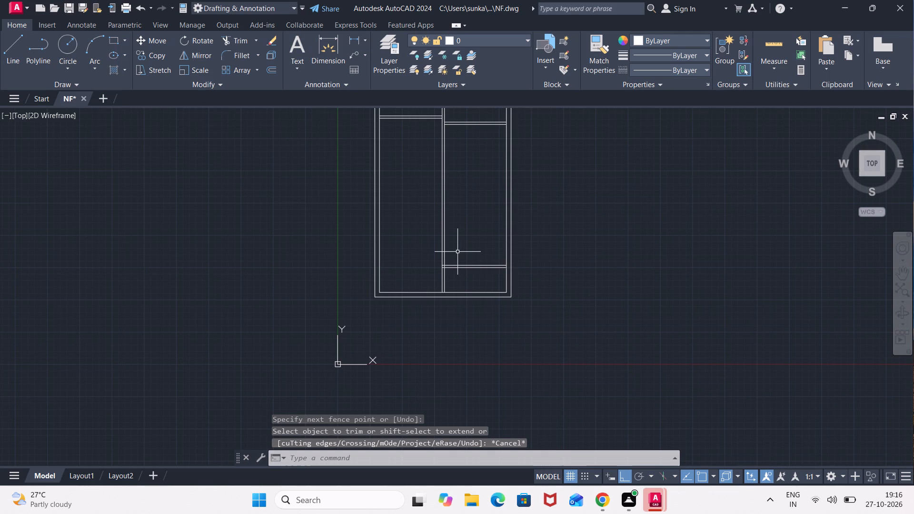
# Offset the upper line of the right-hand side's lowest partition 6'6" upward.
pyautogui.press('o')
pyautogui.press('Return')
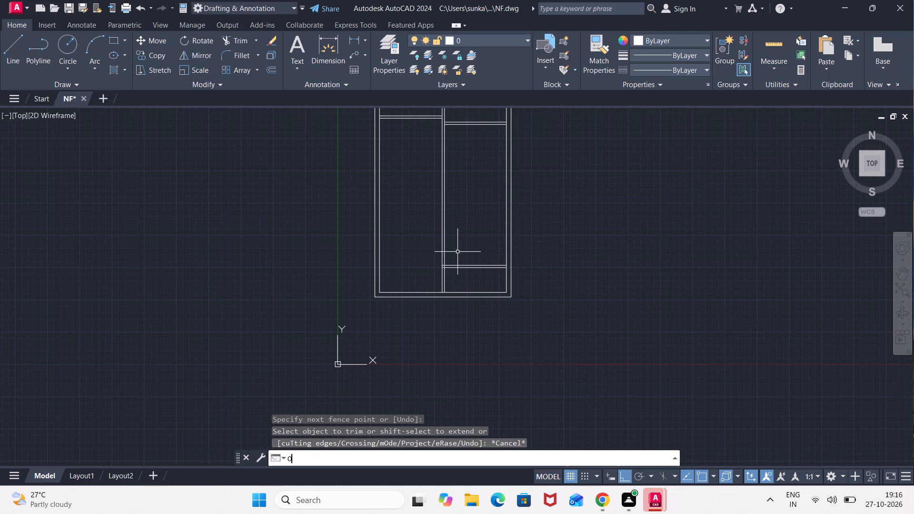
pyautogui.press('6')
pyautogui.write("'6")
pyautogui.hotkey('shift', '"')
pyautogui.press('Return')
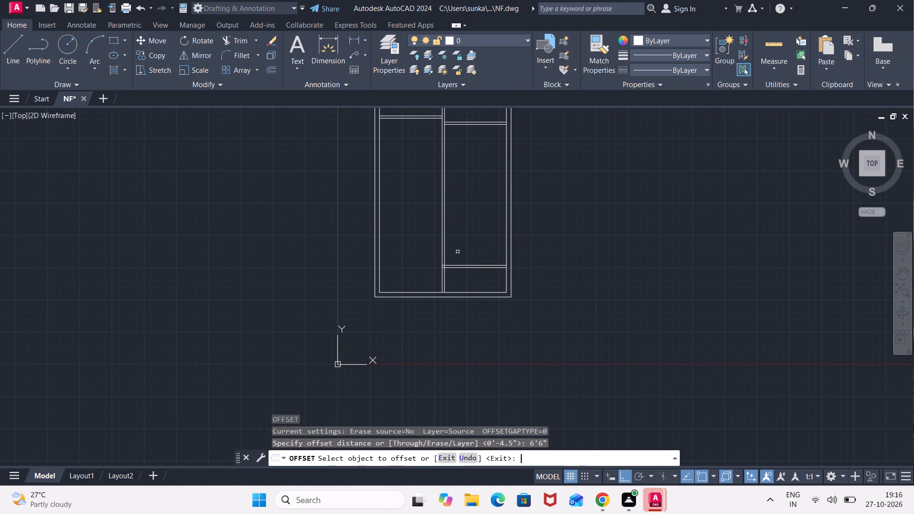
pyautogui.click(473, 264)
pyautogui.click(469, 230)
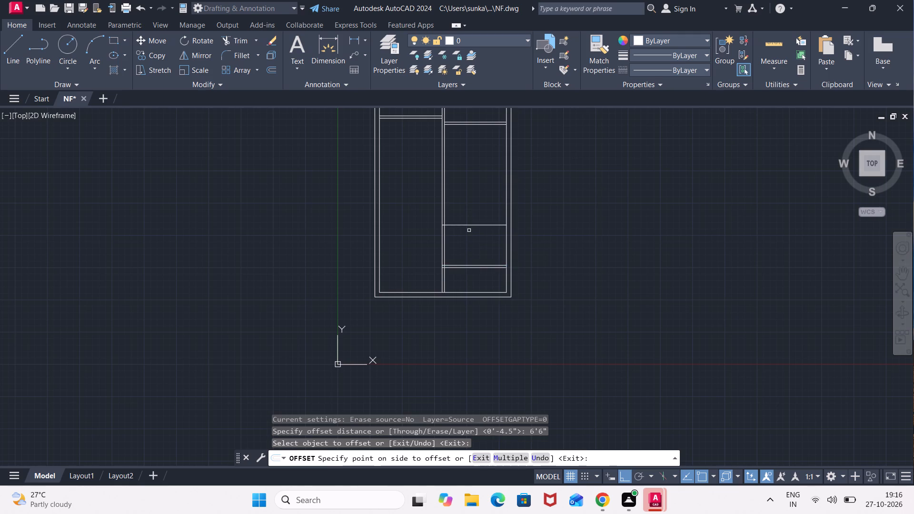
pyautogui.press('space')
# Offset the new horizontal line on the plan's right-hand side 4.5" upward to form a partition wall.
pyautogui.press('space')
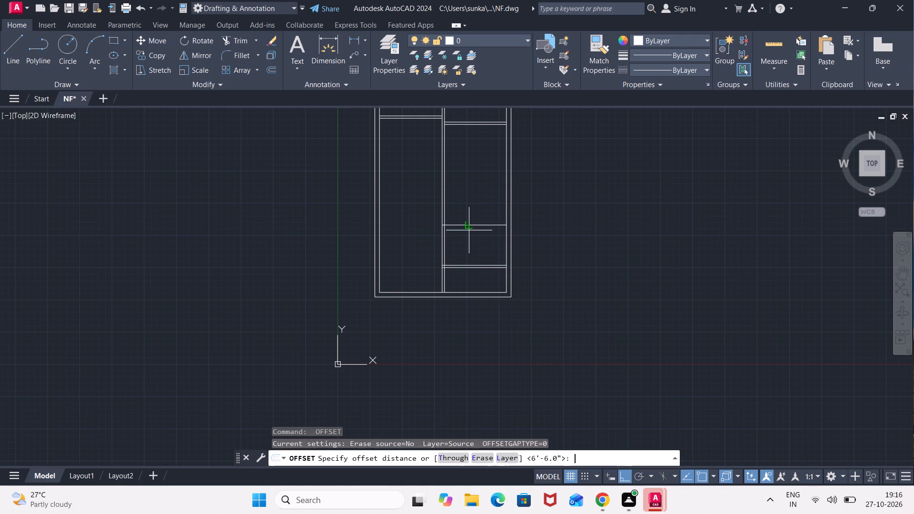
pyautogui.write('4.5')
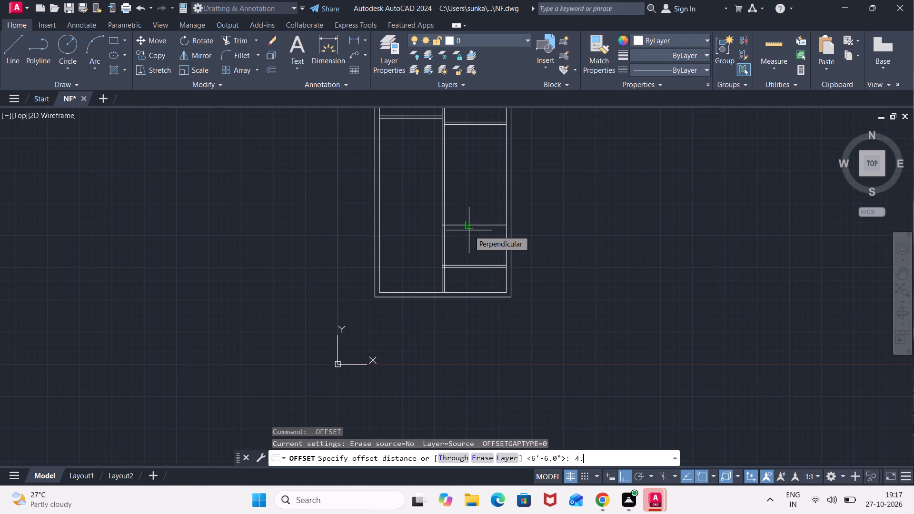
pyautogui.hotkey('shift', '"')
pyautogui.press('Return')
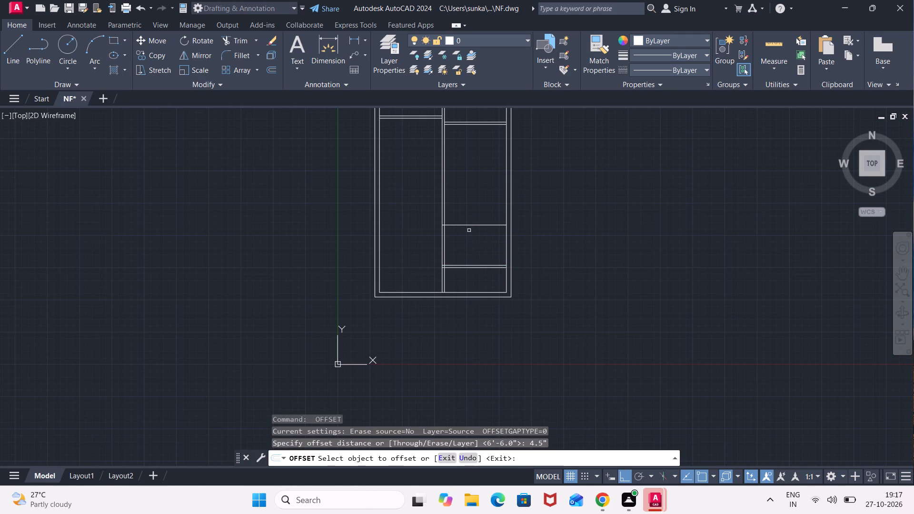
pyautogui.click(467, 224)
pyautogui.click(464, 202)
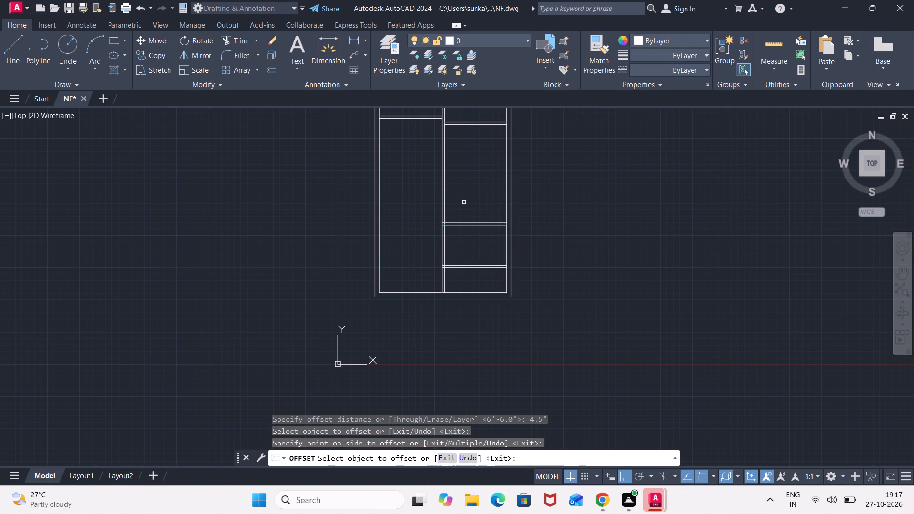
pyautogui.press('space')
# Offset the upper line of the newest right-hand partition 11'8" upward.
pyautogui.press('space')
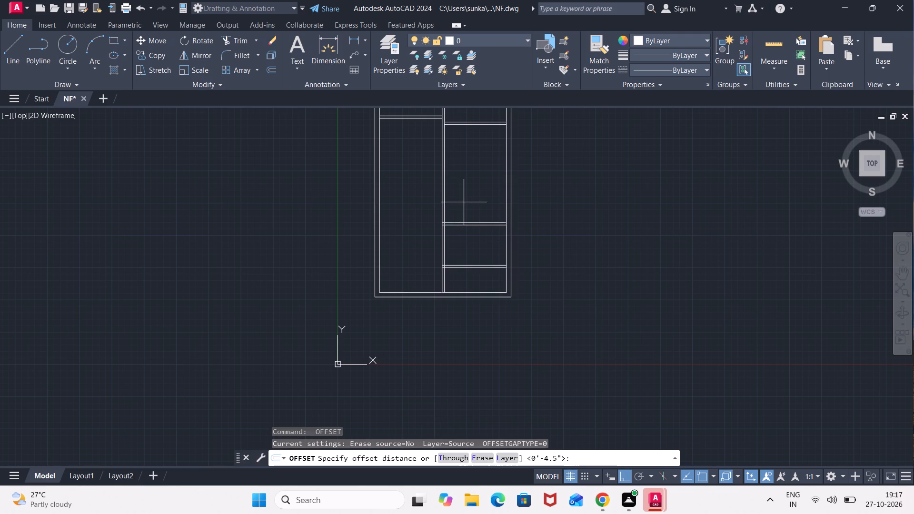
pyautogui.write("11'")
pyautogui.write('8"')
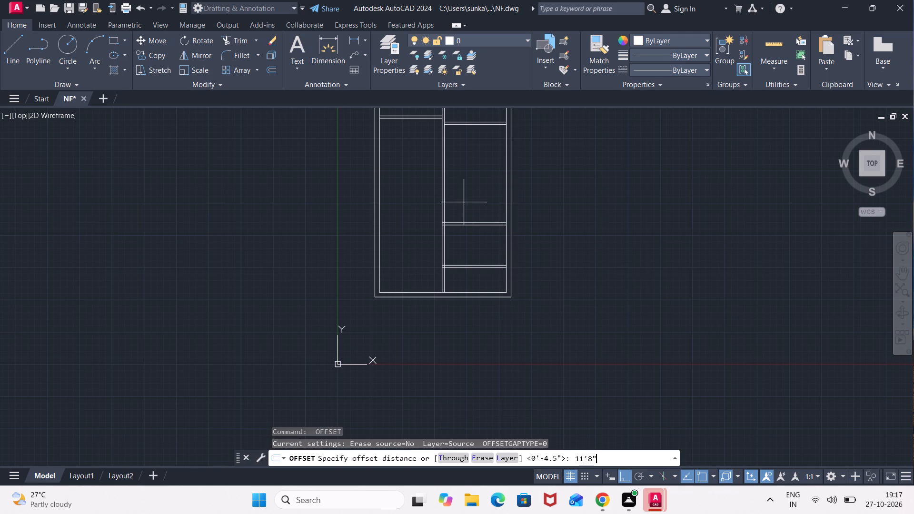
pyautogui.press('Return')
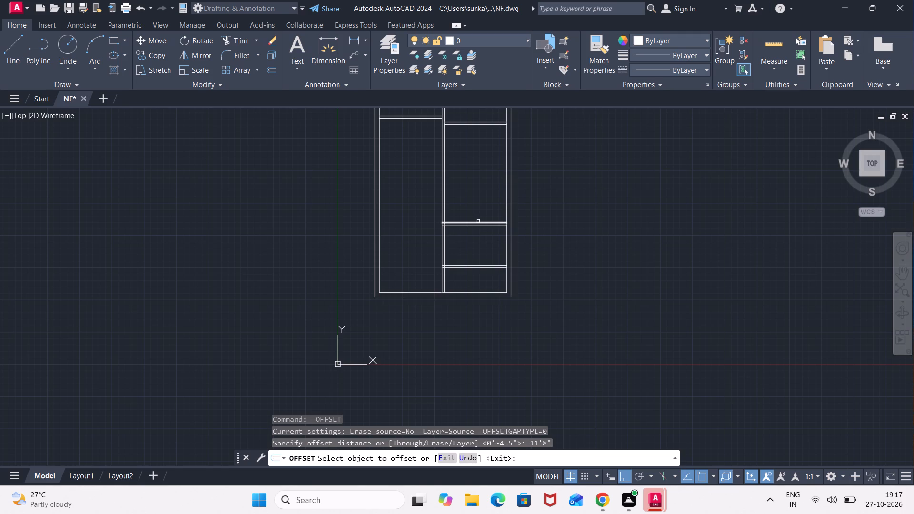
pyautogui.scroll(1, 480, 223)
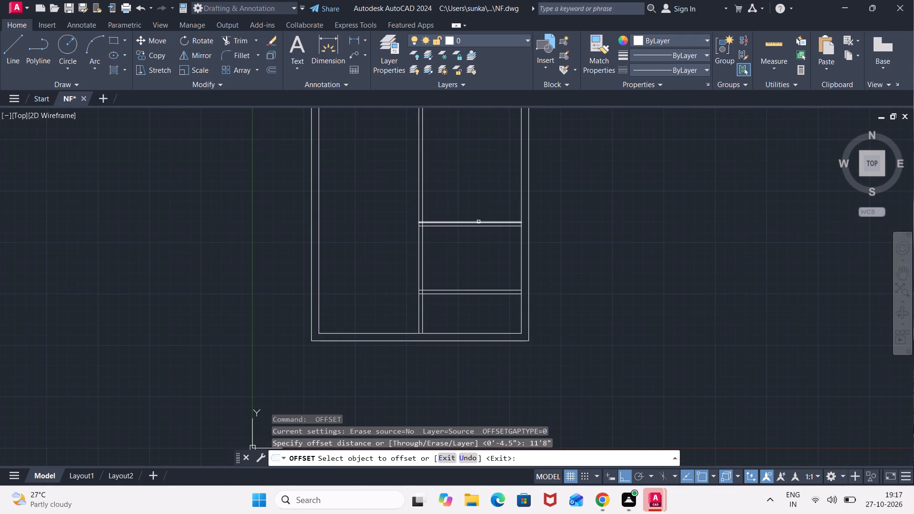
pyautogui.click(478, 222)
pyautogui.moveTo(469, 184); pyautogui.dragTo(474, 210, button='middle')
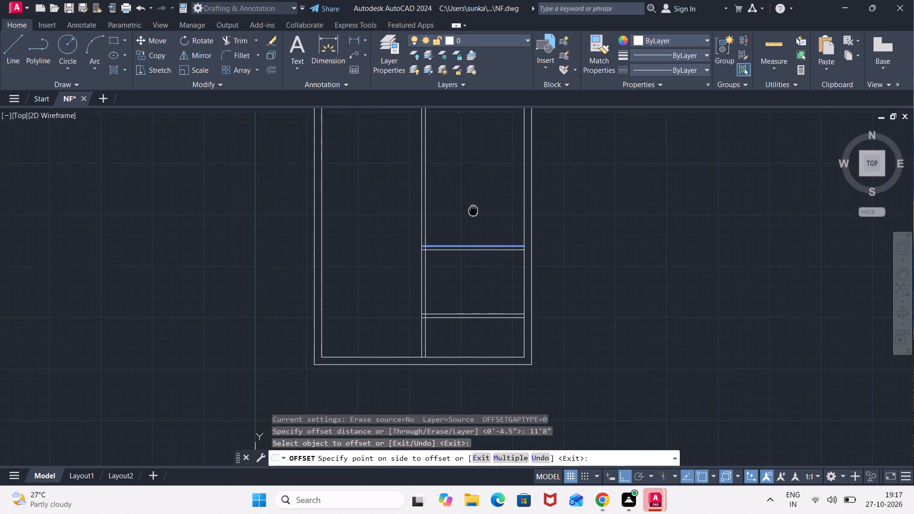
pyautogui.moveTo(474, 210); pyautogui.dragTo(481, 298, button='middle')
pyautogui.scroll(-1, 478, 288)
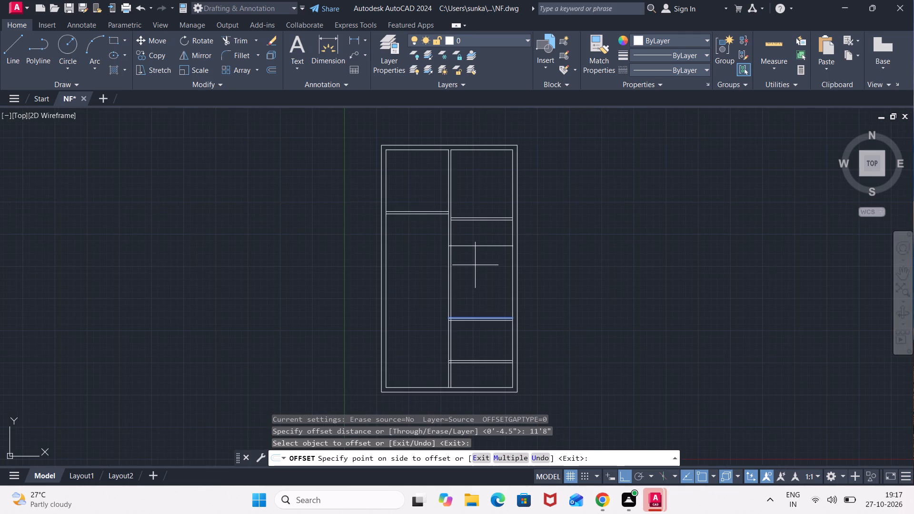
pyautogui.click(473, 259)
pyautogui.scroll(3, 470, 247)
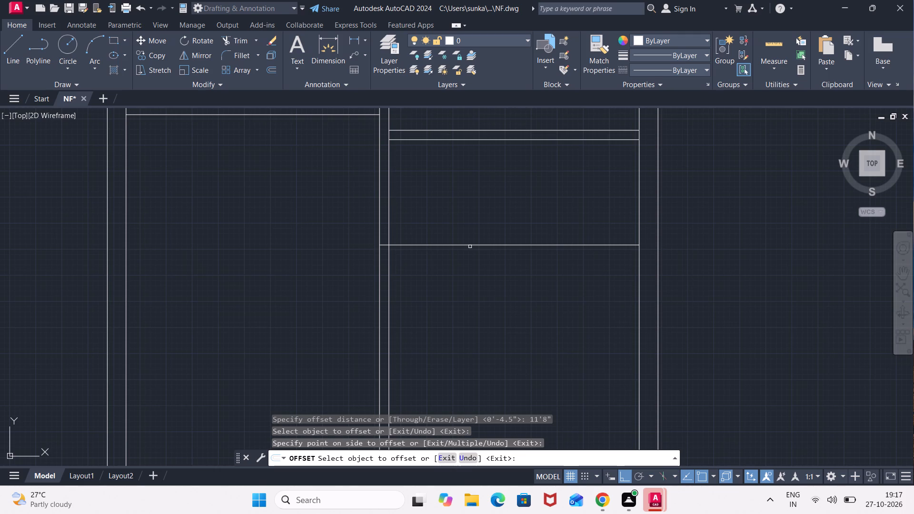
pyautogui.press('space')
# Offset the newest horizontal line on the plan's right-hand side 4.5" downward to form a partition wall.
pyautogui.press('space')
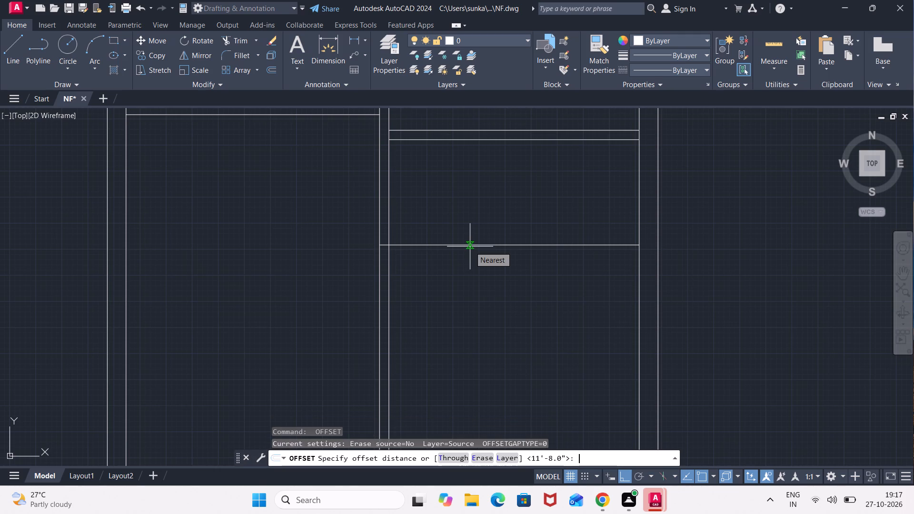
pyautogui.write('4.5"')
pyautogui.press('Return')
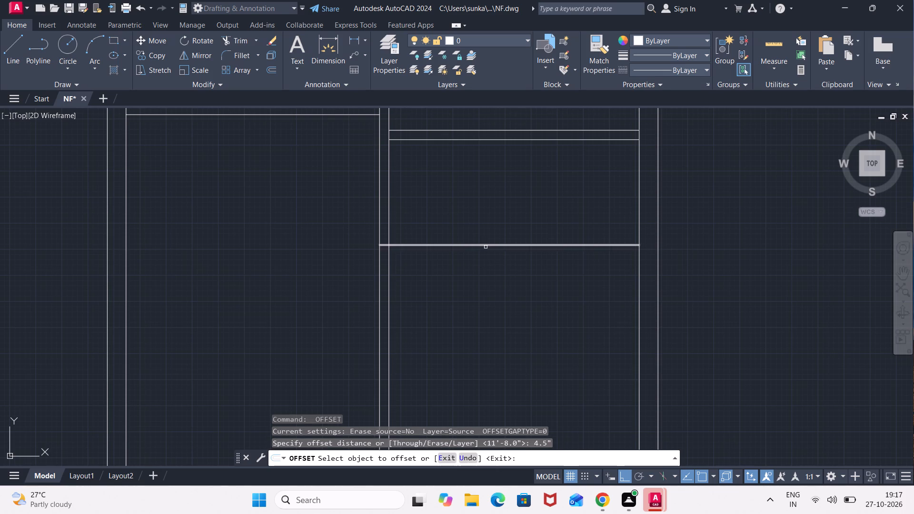
pyautogui.click(486, 247)
pyautogui.click(483, 245)
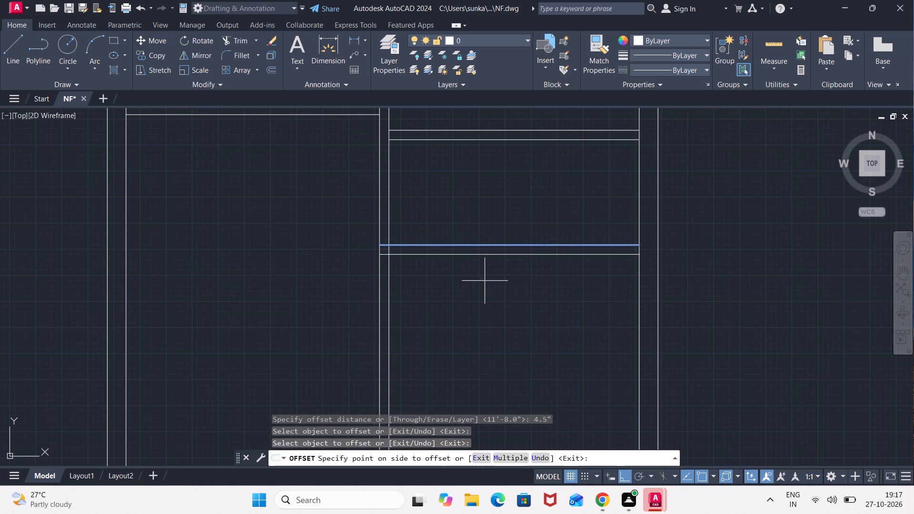
pyautogui.click(485, 281)
pyautogui.press('Escape')
# Trim the right outer wall's inner line between the two lines of the third partition from the bottom.
pyautogui.scroll(-1, 483, 270)
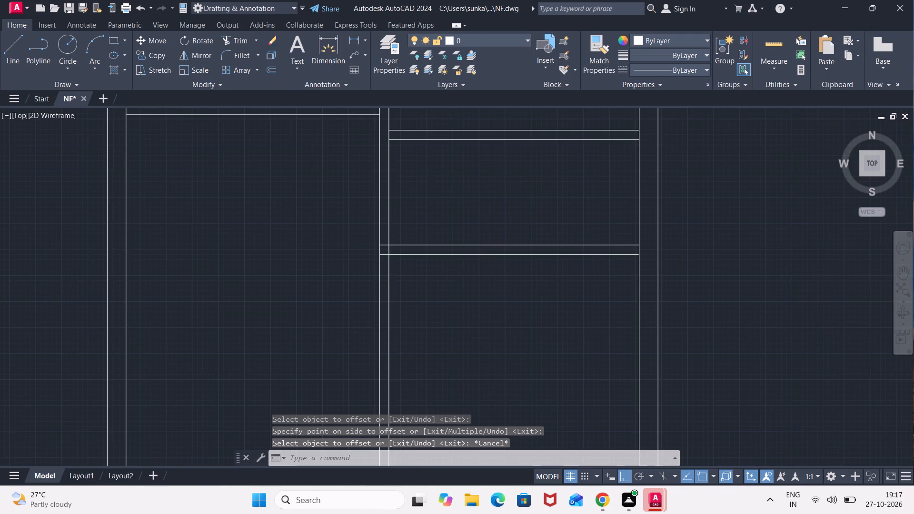
pyautogui.scroll(-1, 483, 270)
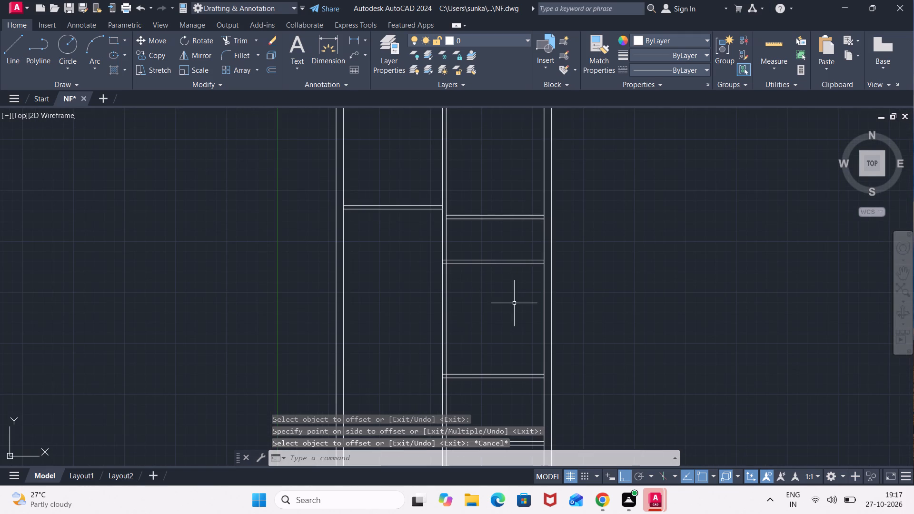
pyautogui.write('TR')
pyautogui.press('Return')
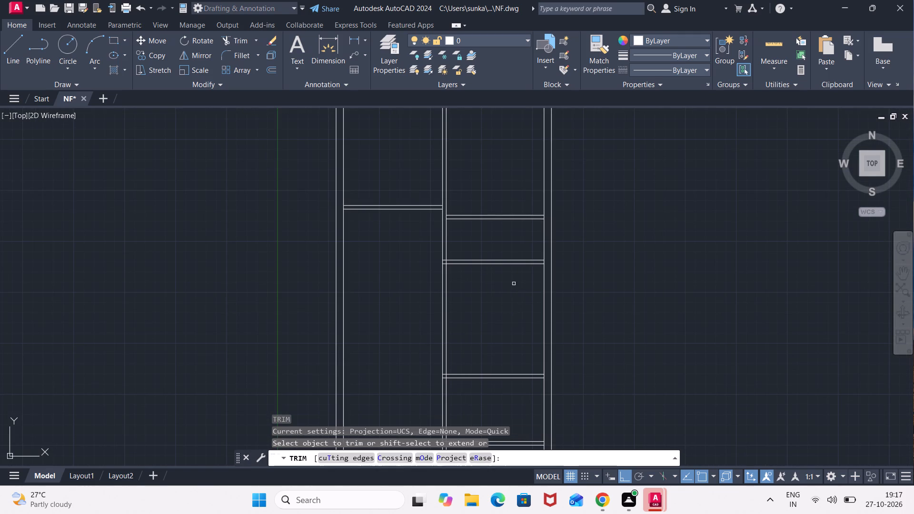
pyautogui.scroll(3, 536, 265)
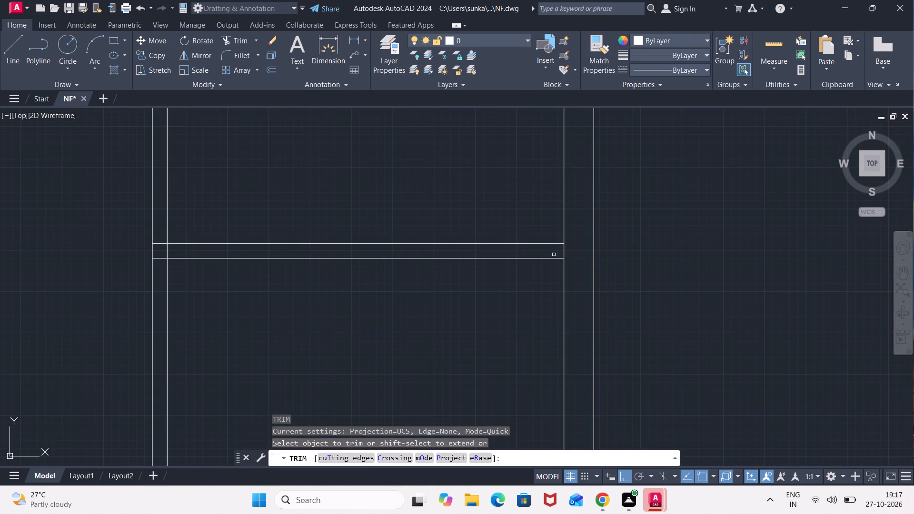
pyautogui.click(564, 253)
# Trim the right outer wall's inner line between the two lines of the second-lowest right-hand partition.
pyautogui.scroll(-2, 564, 253)
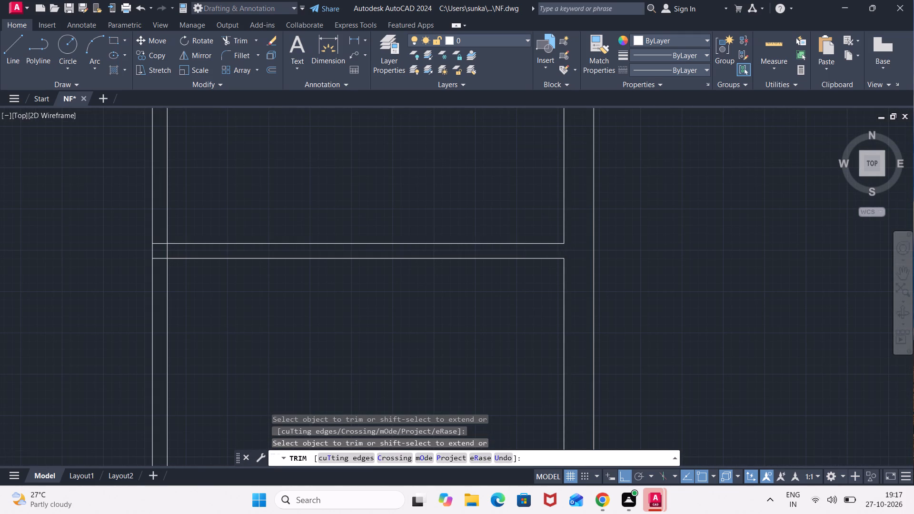
pyautogui.moveTo(546, 367); pyautogui.dragTo(550, 339, button='middle')
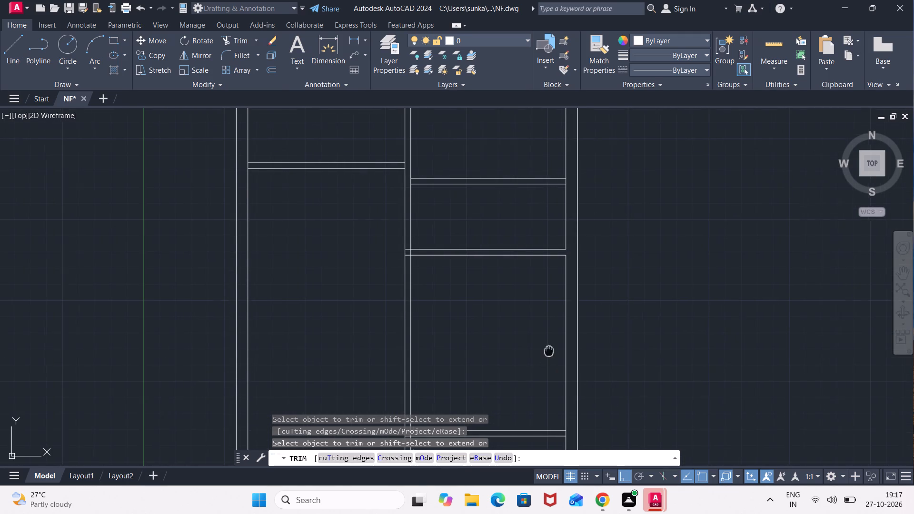
pyautogui.moveTo(550, 339); pyautogui.dragTo(459, 237, button='middle')
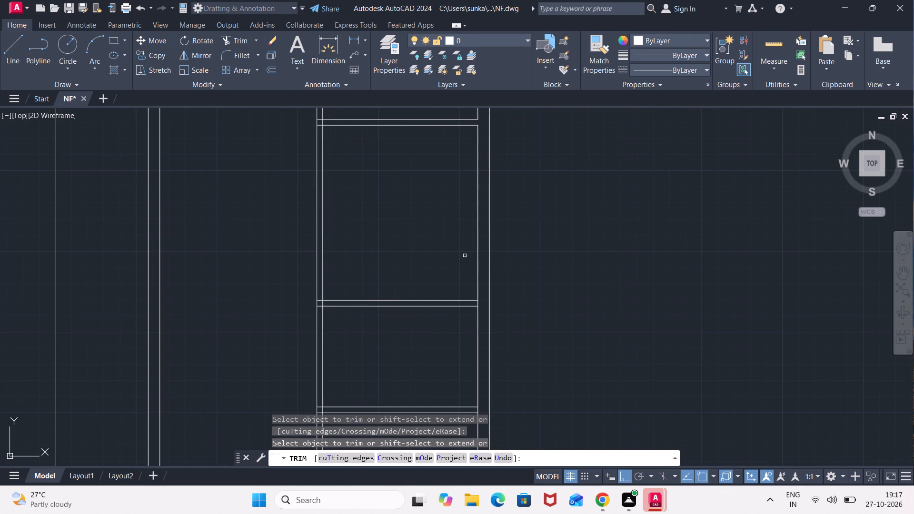
pyautogui.scroll(3, 480, 305)
pyautogui.click(475, 298)
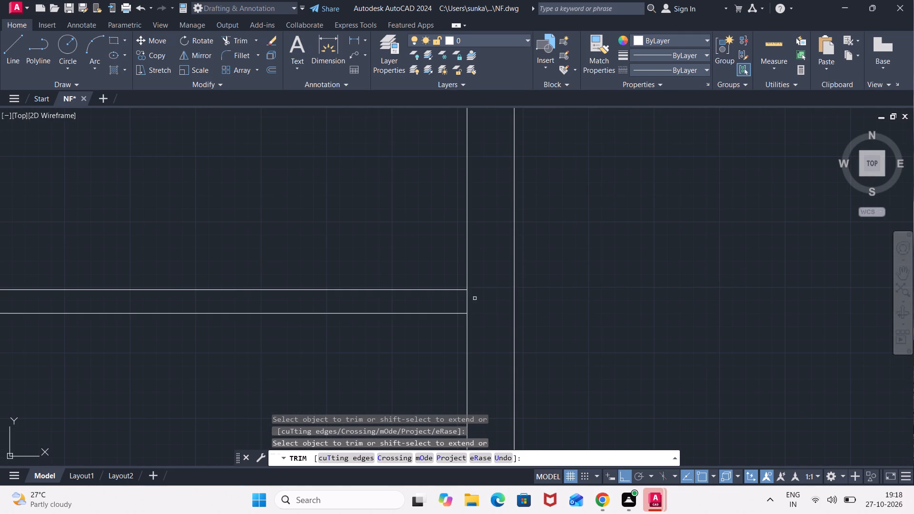
pyautogui.click(456, 303)
# Trim the right outer wall's inner line between the two lines of the lowest right-hand partition.
pyautogui.scroll(-2, 455, 303)
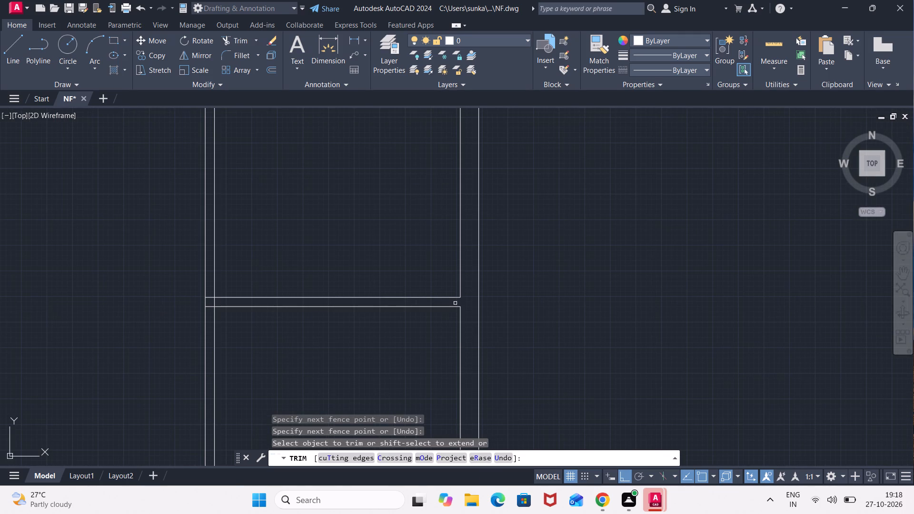
pyautogui.scroll(-1, 440, 316)
pyautogui.scroll(-2, 412, 342)
pyautogui.moveTo(411, 342); pyautogui.dragTo(434, 310, button='middle')
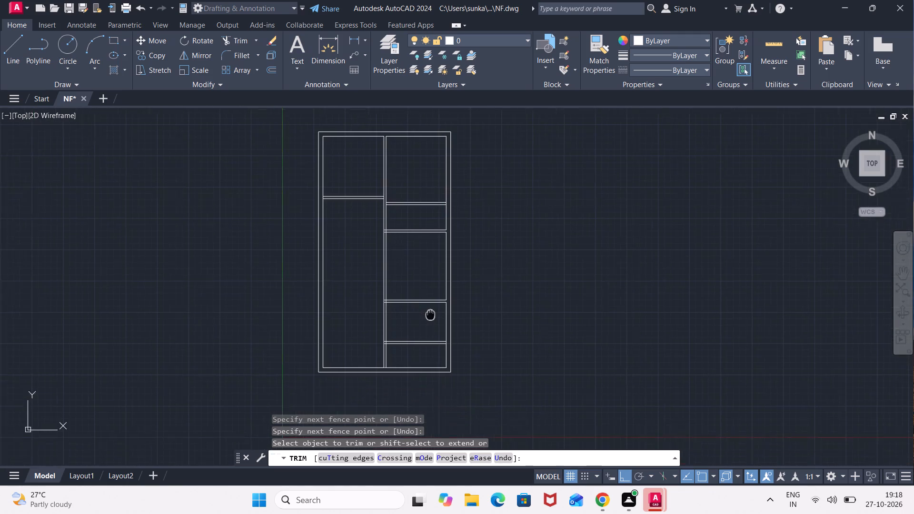
pyautogui.moveTo(434, 310); pyautogui.dragTo(475, 250, button='middle')
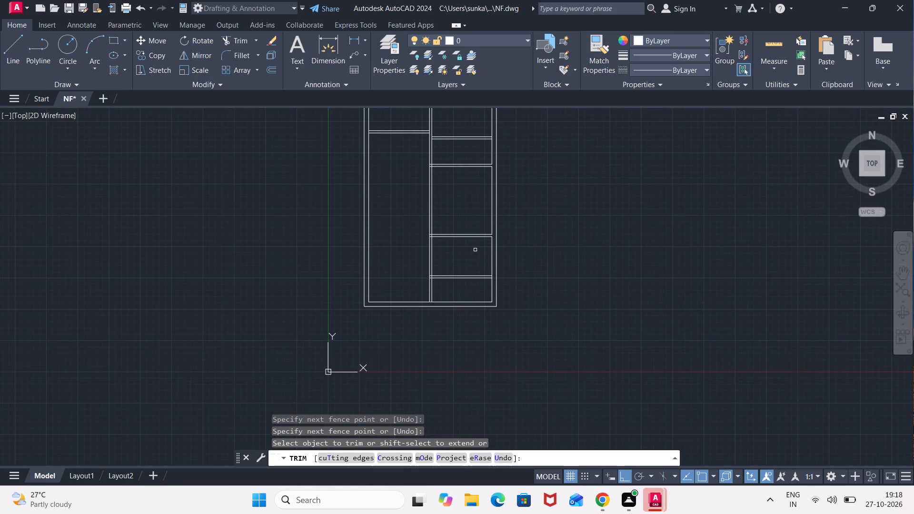
pyautogui.scroll(2, 496, 277)
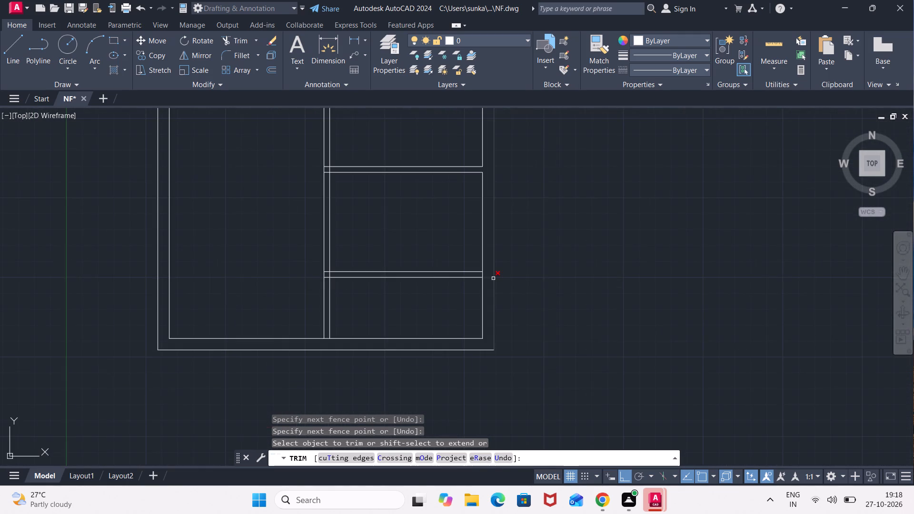
pyautogui.scroll(3, 491, 278)
pyautogui.click(470, 268)
pyautogui.click(440, 267)
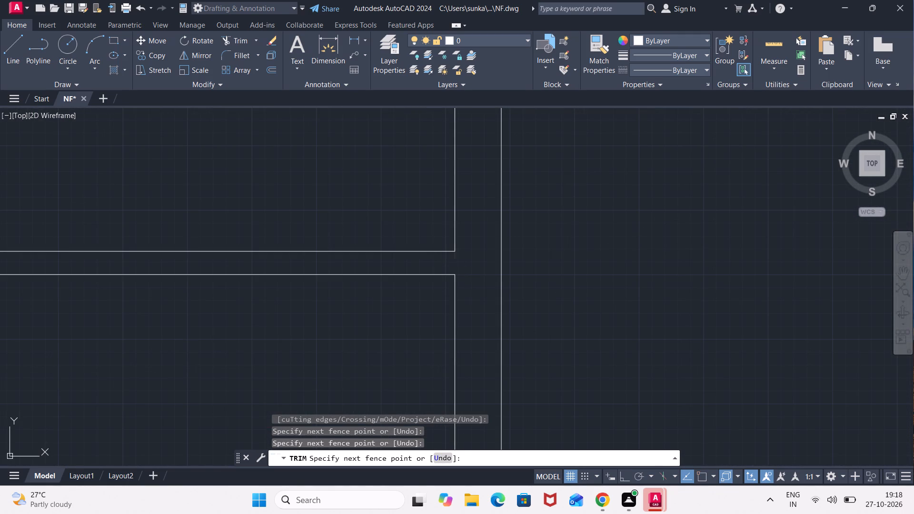
# Trim the central wall's right-hand line between the two lines of the lowest right-hand partition.
pyautogui.scroll(-4, 448, 263)
pyautogui.moveTo(491, 265); pyautogui.dragTo(505, 274, button='middle')
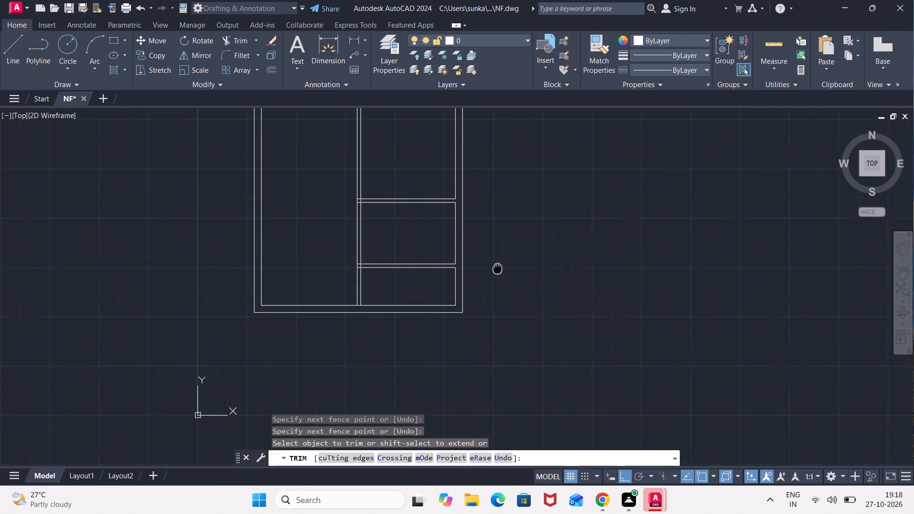
pyautogui.moveTo(505, 274); pyautogui.dragTo(754, 295, button='middle')
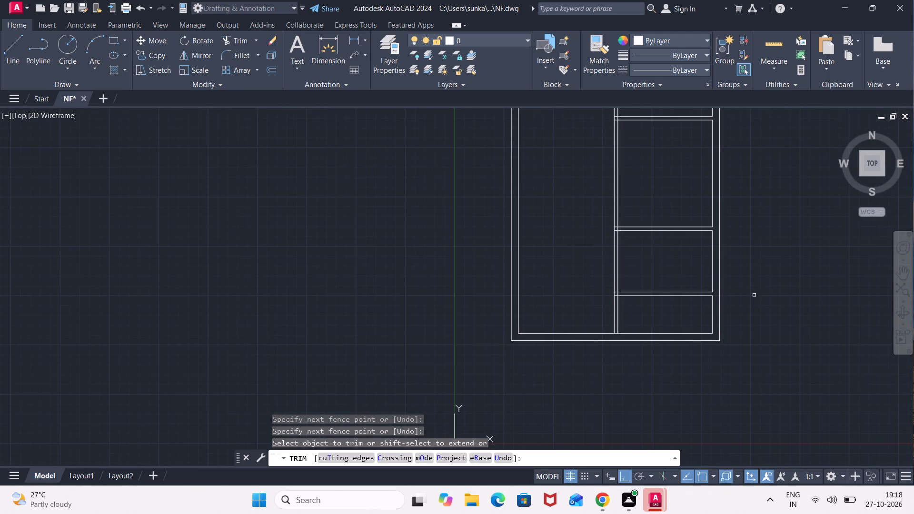
pyautogui.scroll(3, 622, 292)
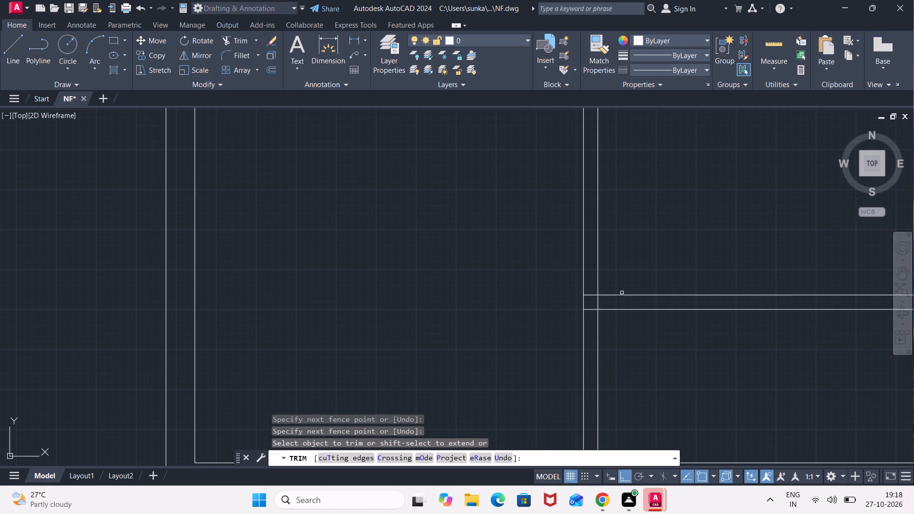
pyautogui.click(608, 304)
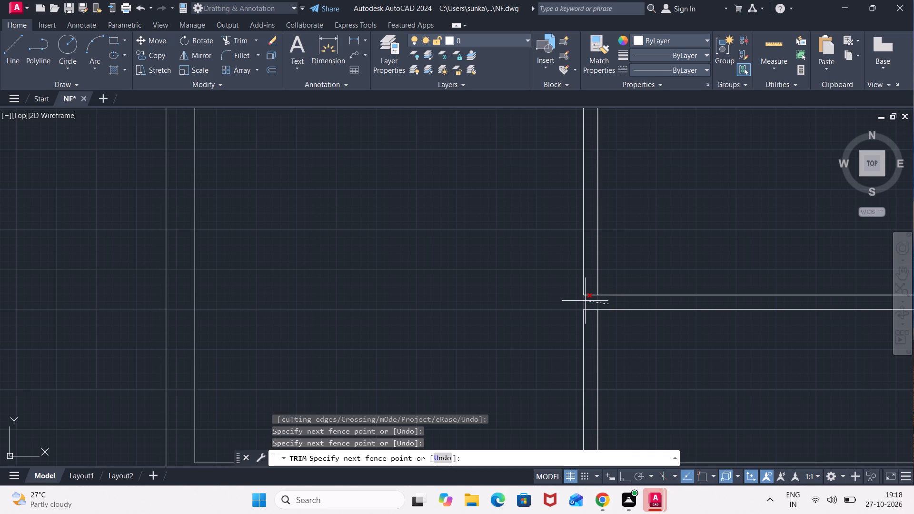
pyautogui.click(589, 302)
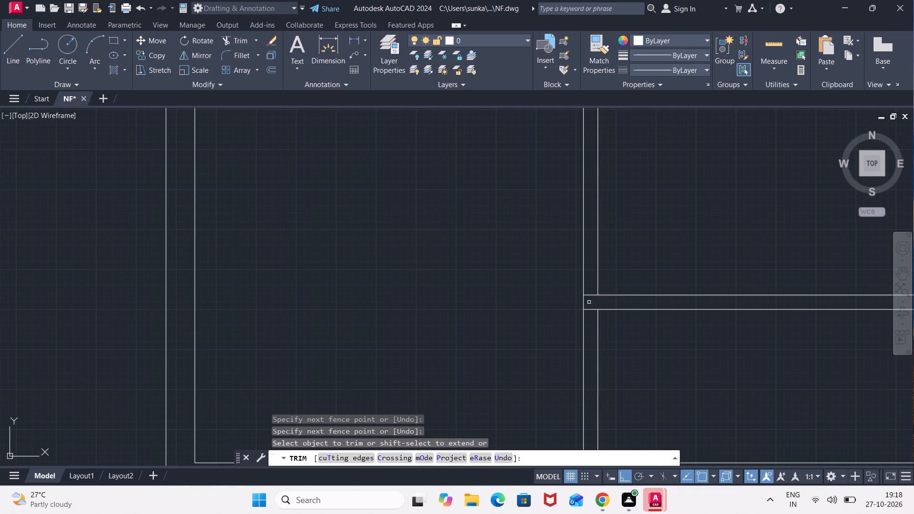
pyautogui.press('Escape')
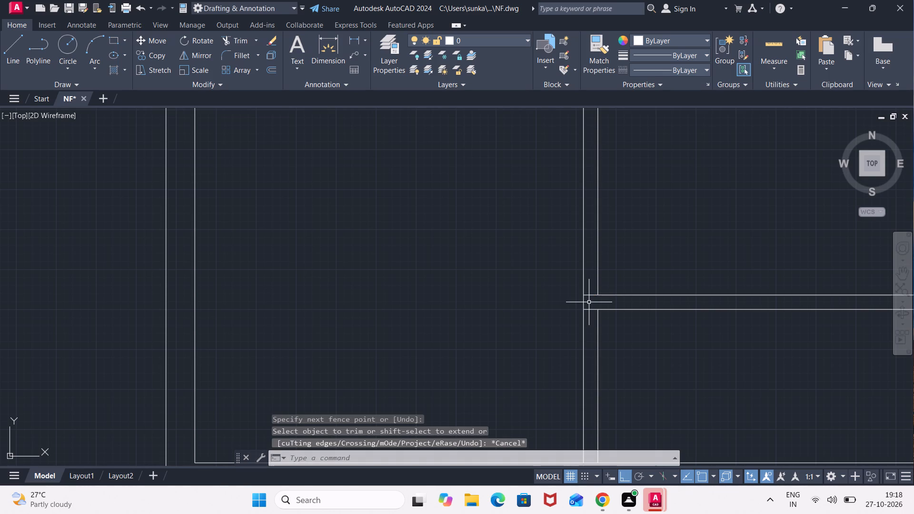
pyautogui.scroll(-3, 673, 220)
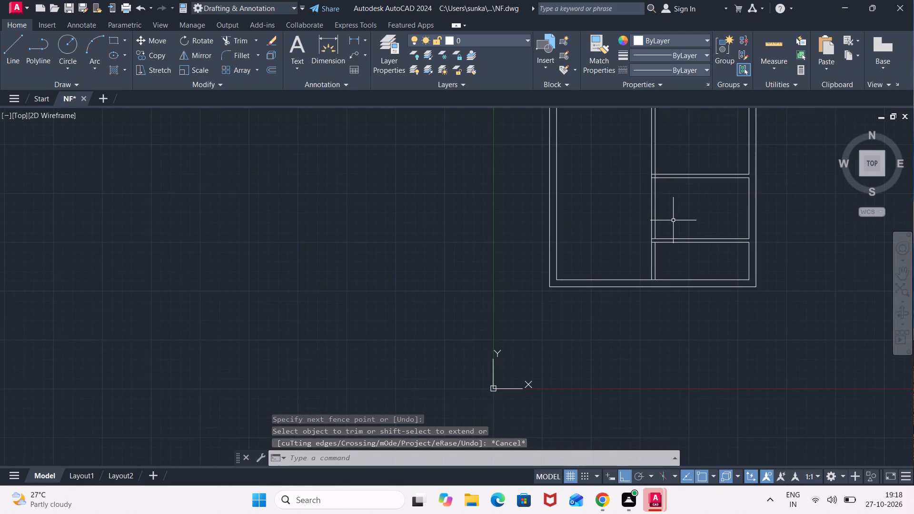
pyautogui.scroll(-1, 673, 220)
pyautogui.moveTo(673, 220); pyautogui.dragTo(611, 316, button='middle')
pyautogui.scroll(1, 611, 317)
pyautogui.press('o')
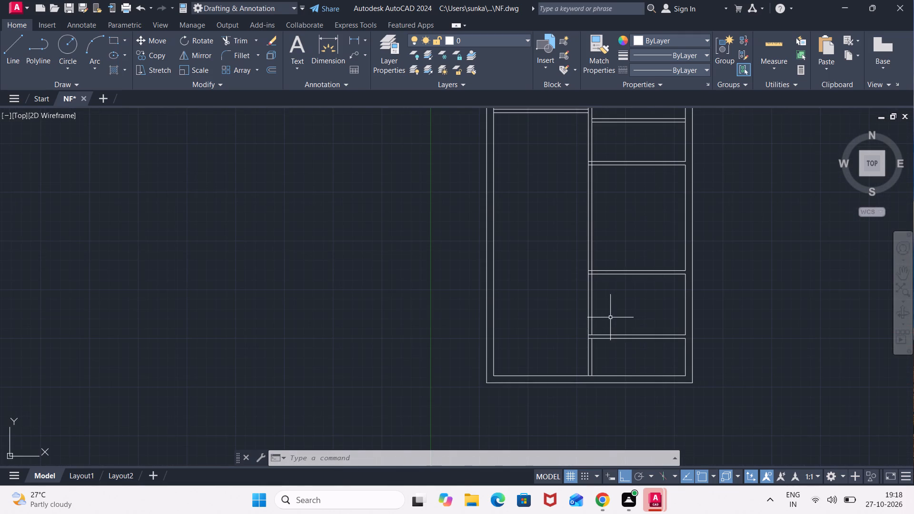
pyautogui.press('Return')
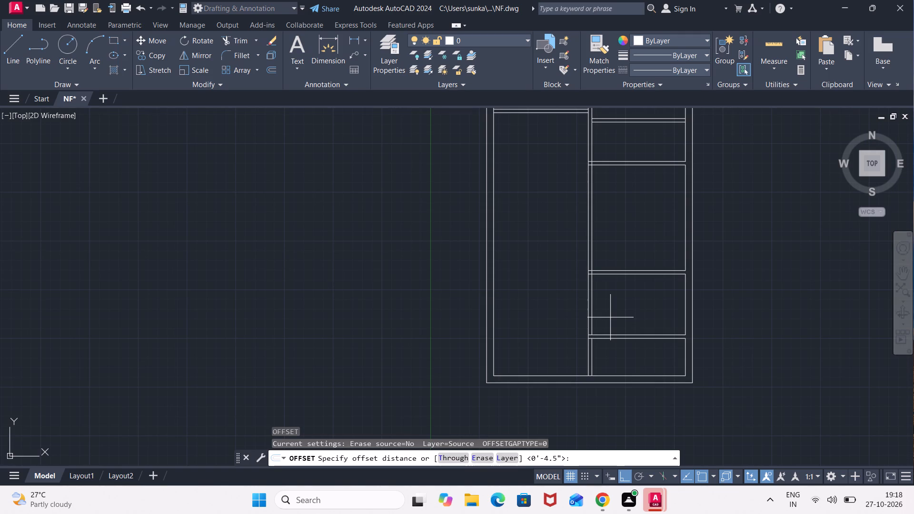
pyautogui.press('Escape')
# Trim the third-lowest right-hand partition's line ends inside the central wall, and the wall's right-hand line between the partition's two lines.
pyautogui.write('TR')
pyautogui.press('Return')
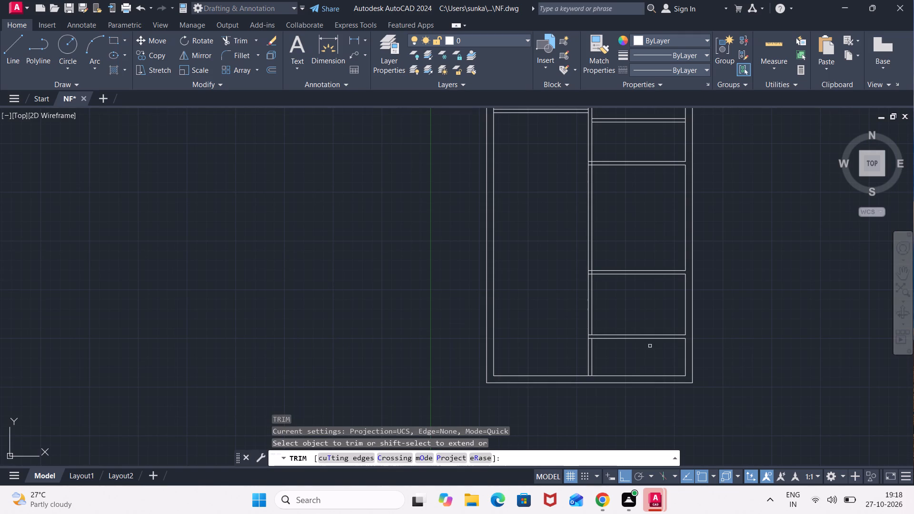
pyautogui.scroll(1, 644, 167)
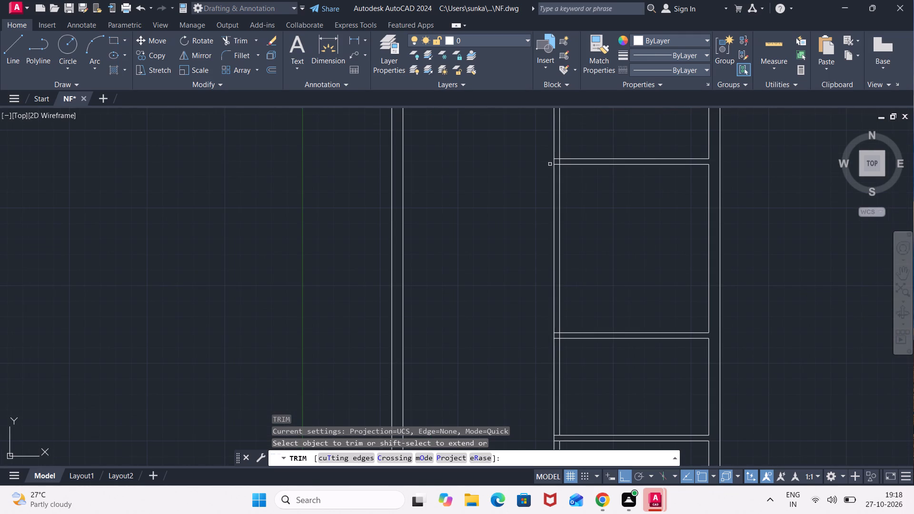
pyautogui.scroll(4, 560, 153)
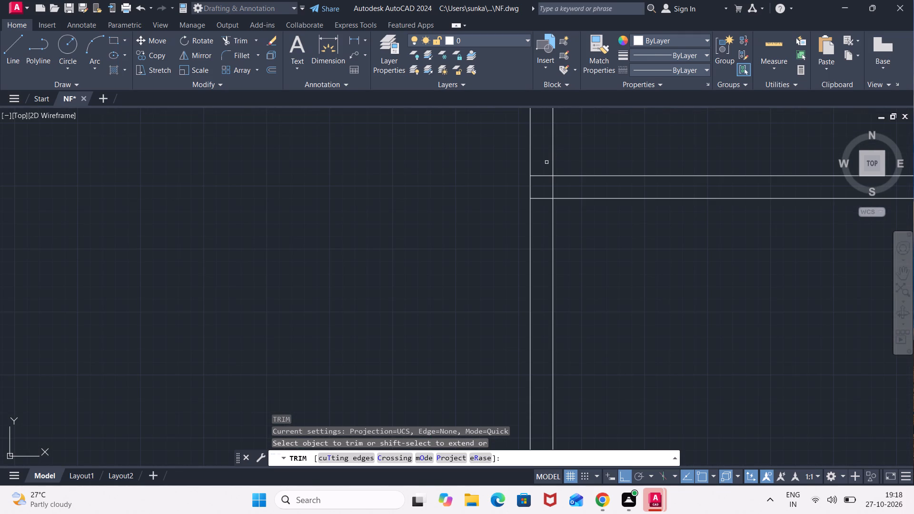
pyautogui.click(545, 164)
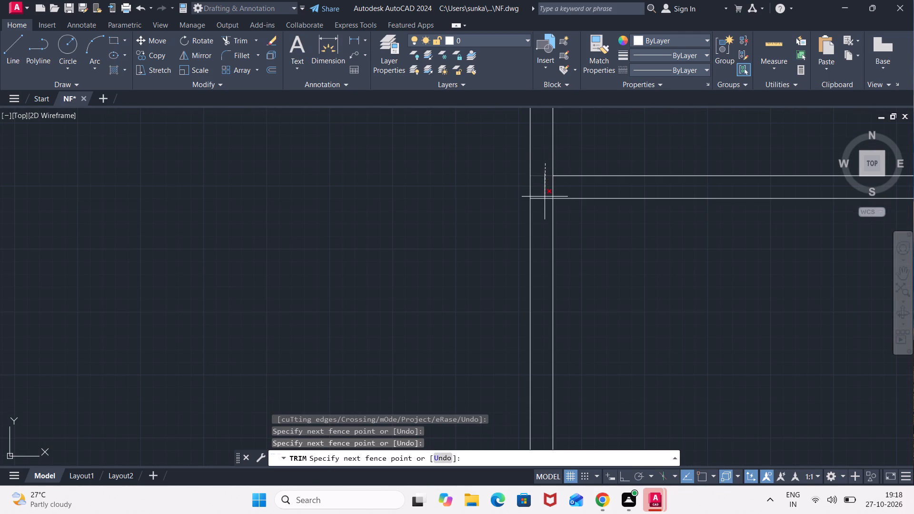
pyautogui.click(543, 211)
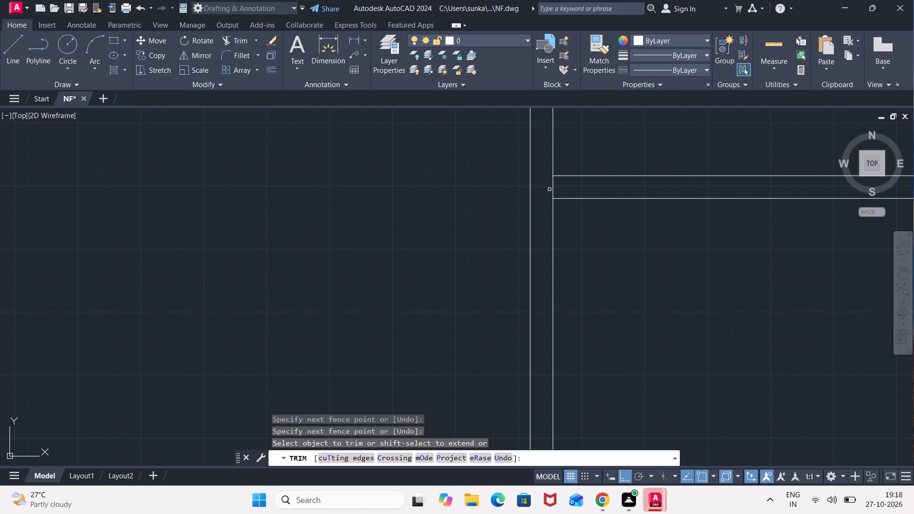
pyautogui.click(552, 191)
# Trim the second-lowest right-hand partition's line ends inside the central wall, and the wall's right-hand line between the partition's two lines.
pyautogui.scroll(-3, 552, 191)
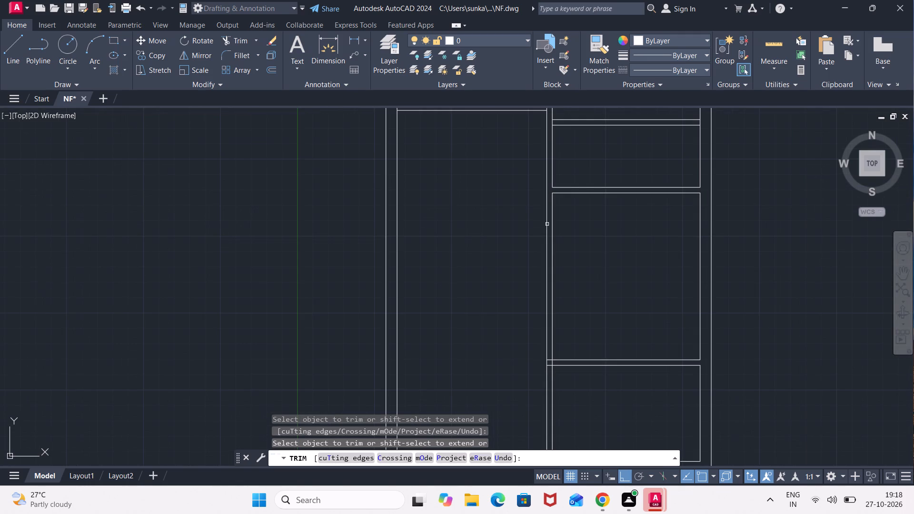
pyautogui.moveTo(590, 299); pyautogui.dragTo(597, 177, button='middle')
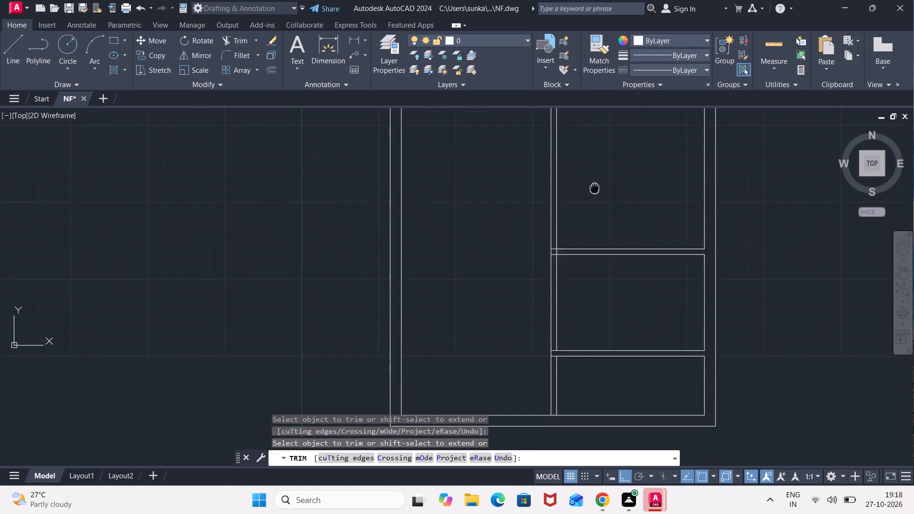
pyautogui.moveTo(597, 177); pyautogui.dragTo(598, 170, button='middle')
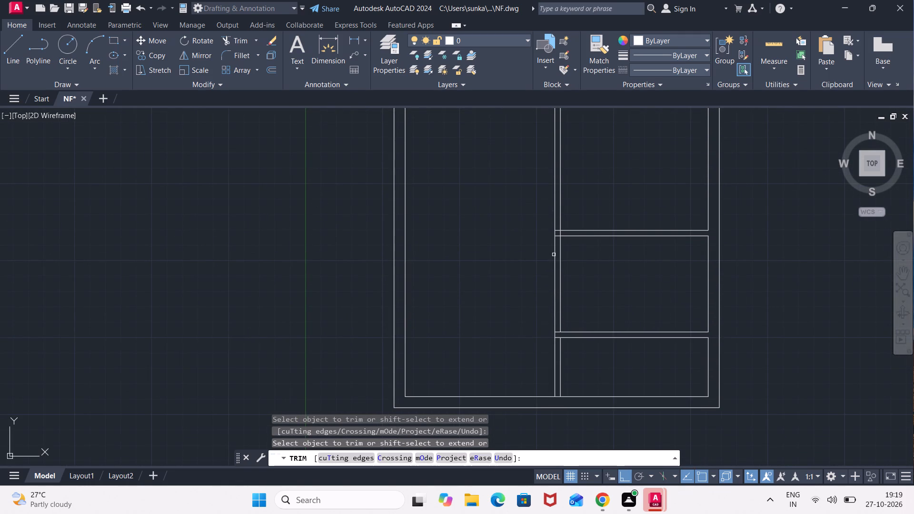
pyautogui.scroll(5, 558, 233)
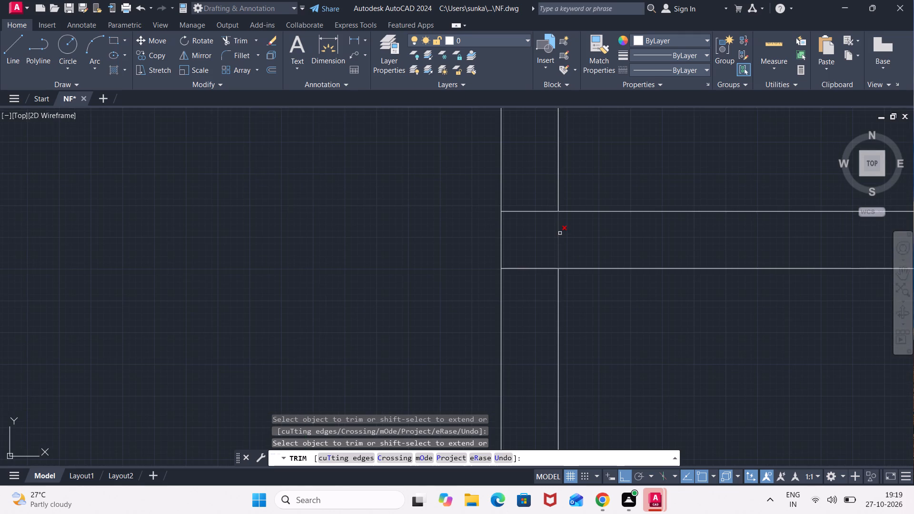
pyautogui.click(560, 233)
pyautogui.click(543, 237)
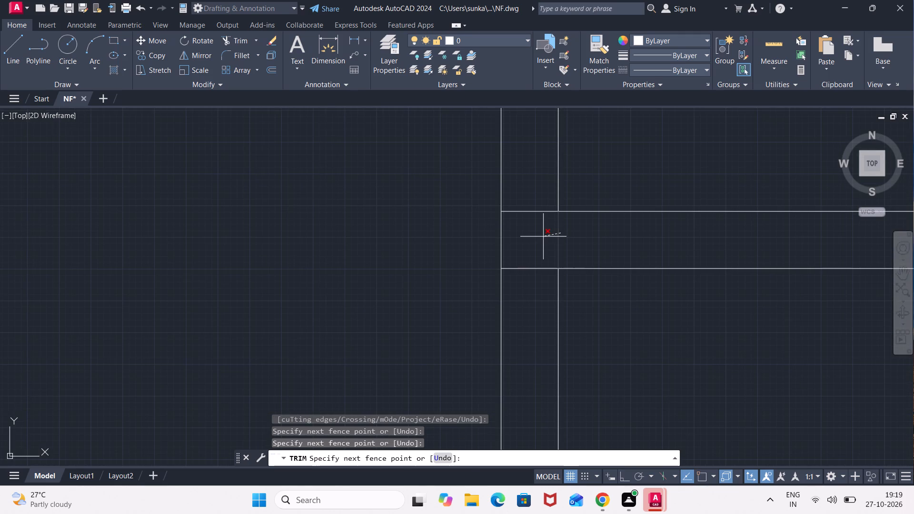
pyautogui.click(536, 226)
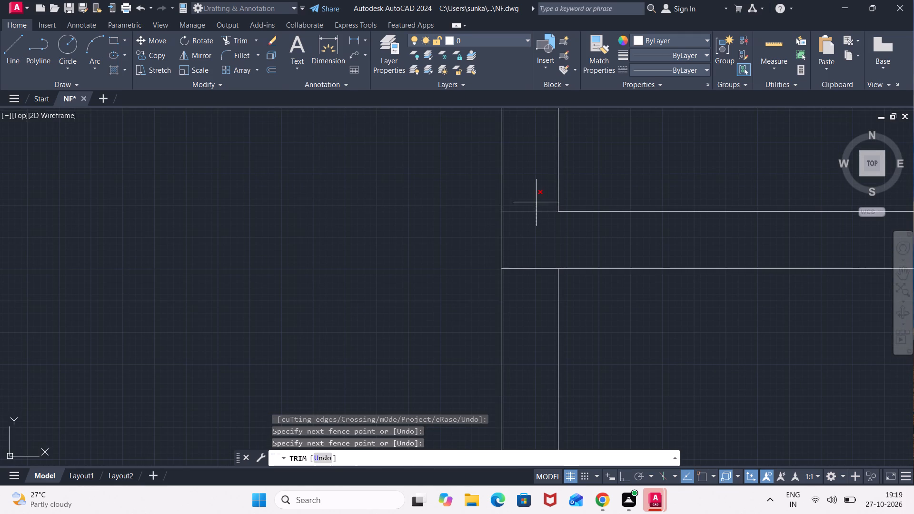
pyautogui.click(536, 197)
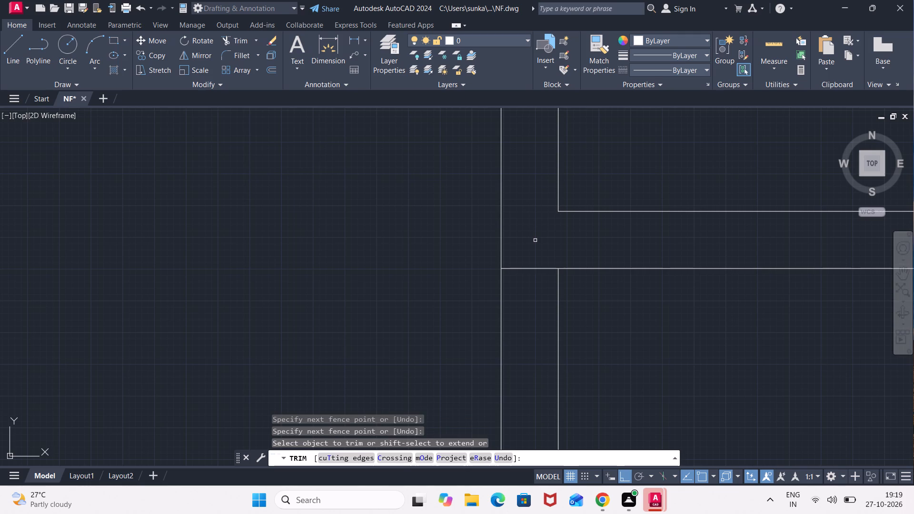
pyautogui.click(536, 257)
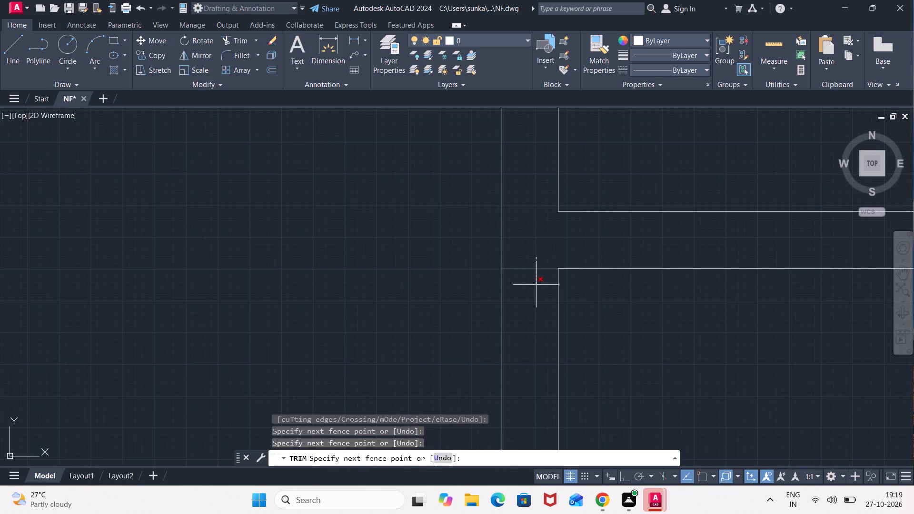
pyautogui.click(536, 285)
# Trim the right outer wall's inner line between the two lines of the fourth-lowest right-hand partition.
pyautogui.scroll(-5, 536, 285)
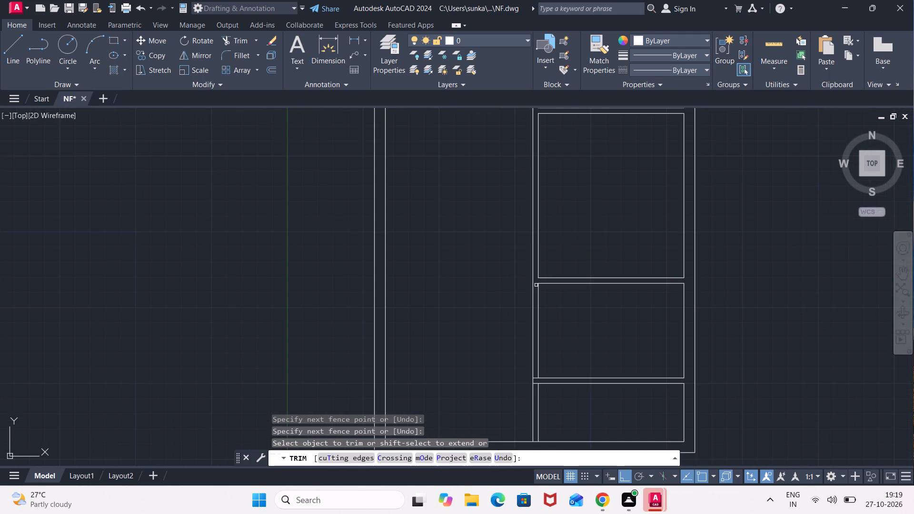
pyautogui.moveTo(491, 250); pyautogui.dragTo(501, 305, button='middle')
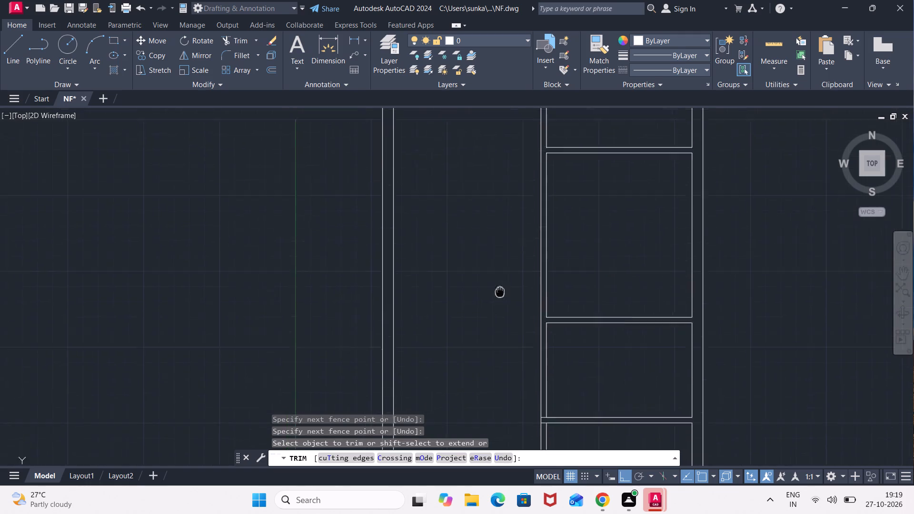
pyautogui.moveTo(501, 305); pyautogui.dragTo(512, 354, button='middle')
pyautogui.scroll(-1, 533, 211)
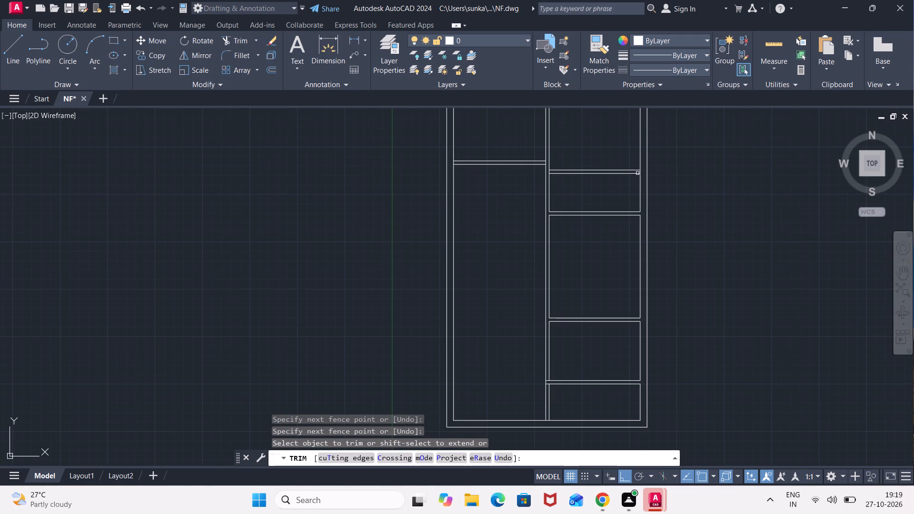
pyautogui.scroll(3, 639, 173)
pyautogui.click(643, 161)
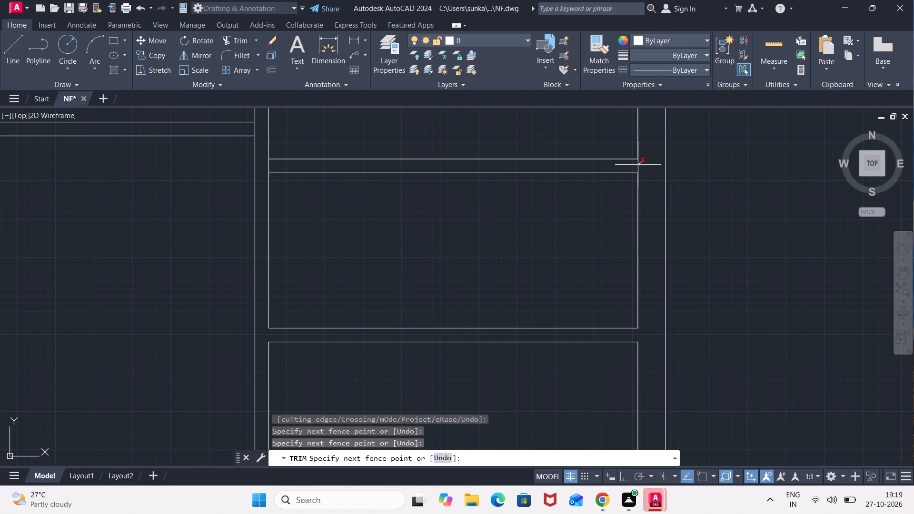
pyautogui.click(635, 166)
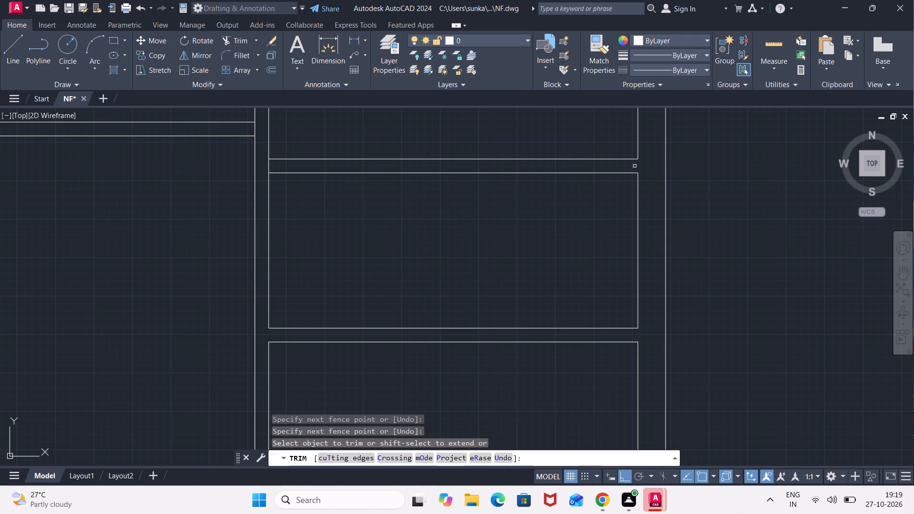
pyautogui.press('Escape')
# Offset the right outer wall's inner line 6' inward in the room between the third- and fourth-lowest right-hand partitions.
pyautogui.press('o')
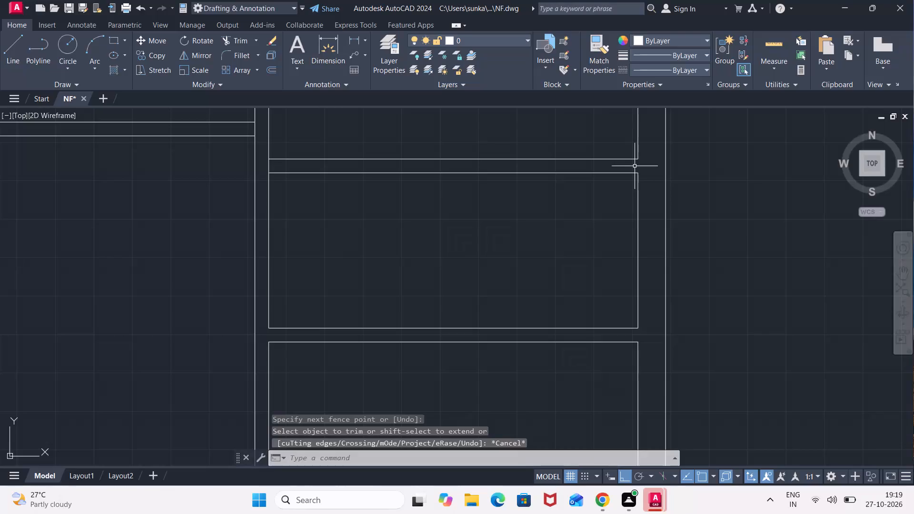
pyautogui.press('Return')
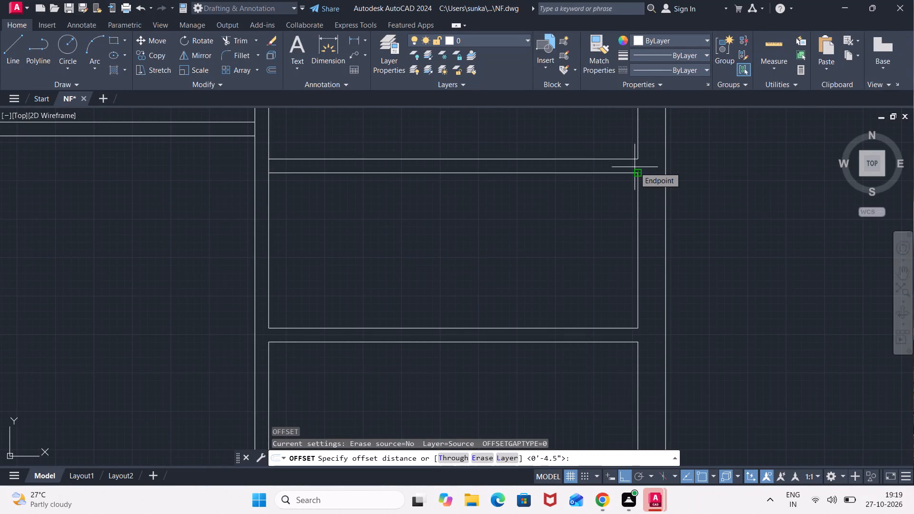
pyautogui.write("6'")
pyautogui.press('Return')
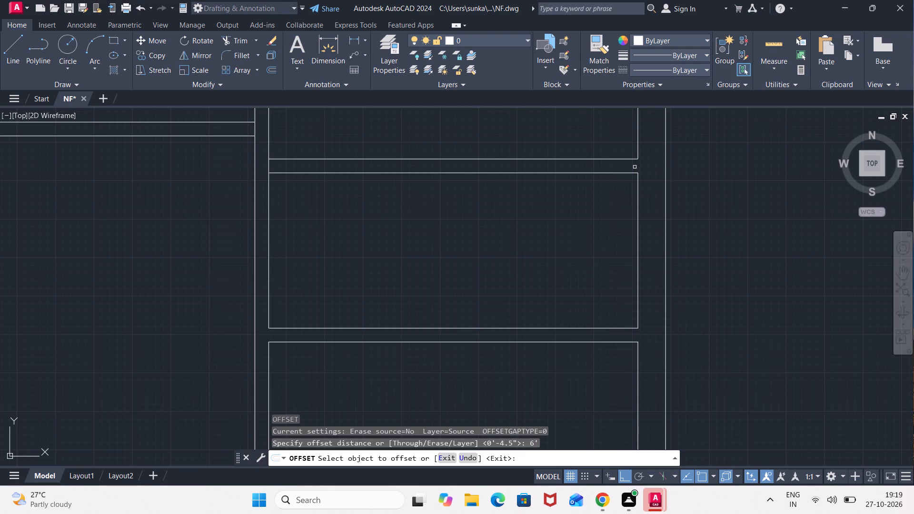
pyautogui.click(638, 219)
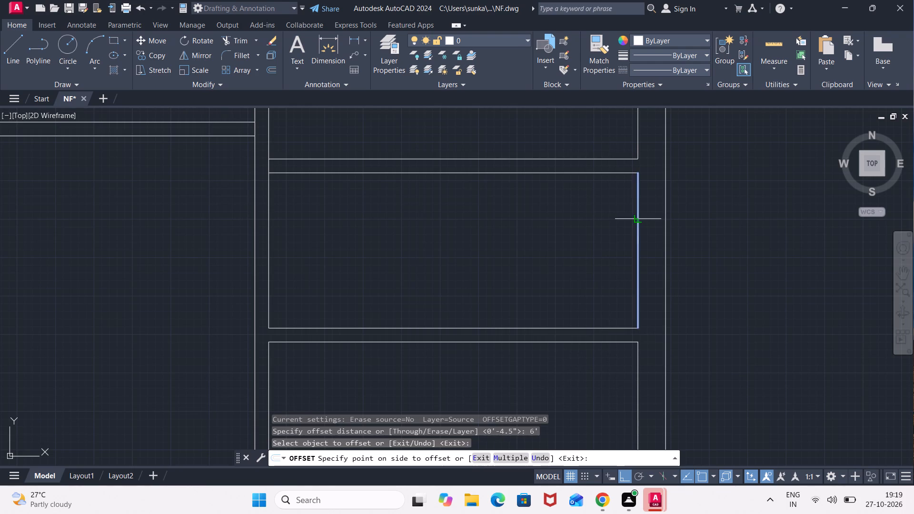
pyautogui.click(549, 234)
pyautogui.press('space')
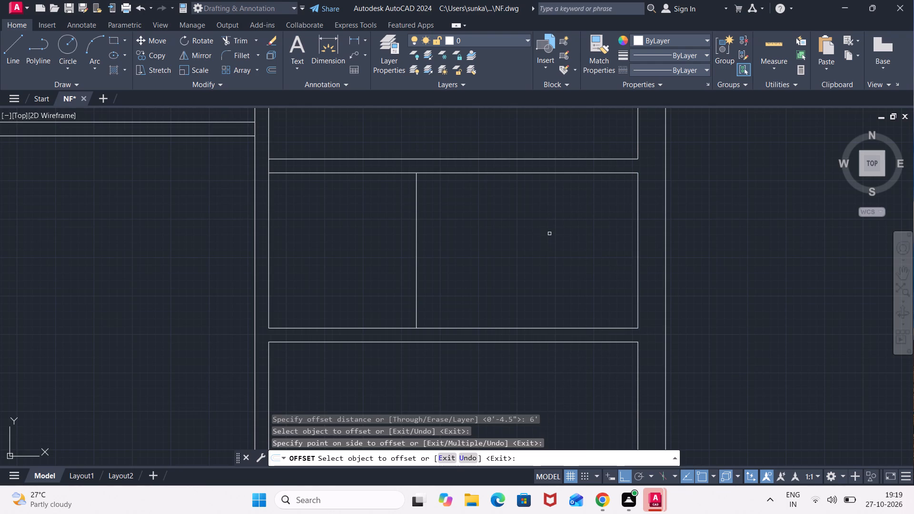
# Offset the new vertical line in that room 4.5" toward the central wall.
pyautogui.press('space')
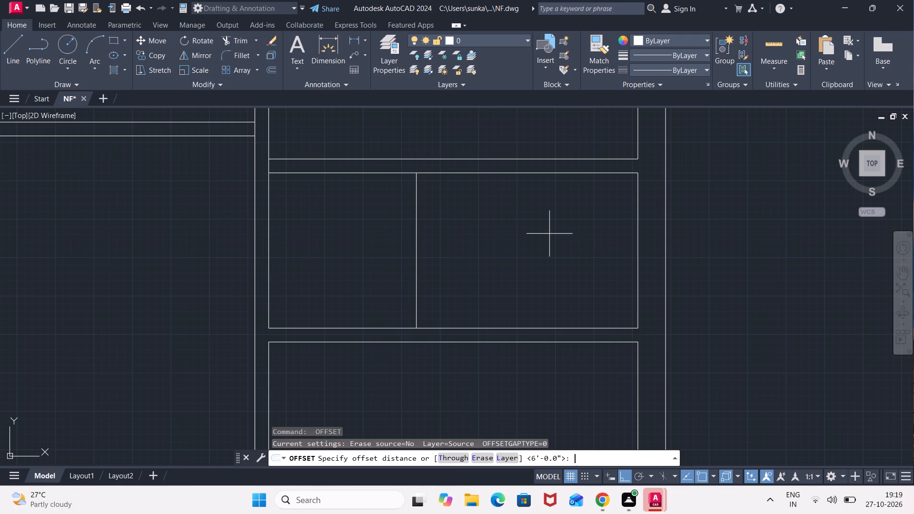
pyautogui.write('4.5')
pyautogui.hotkey('shift', '"')
pyautogui.press('Return')
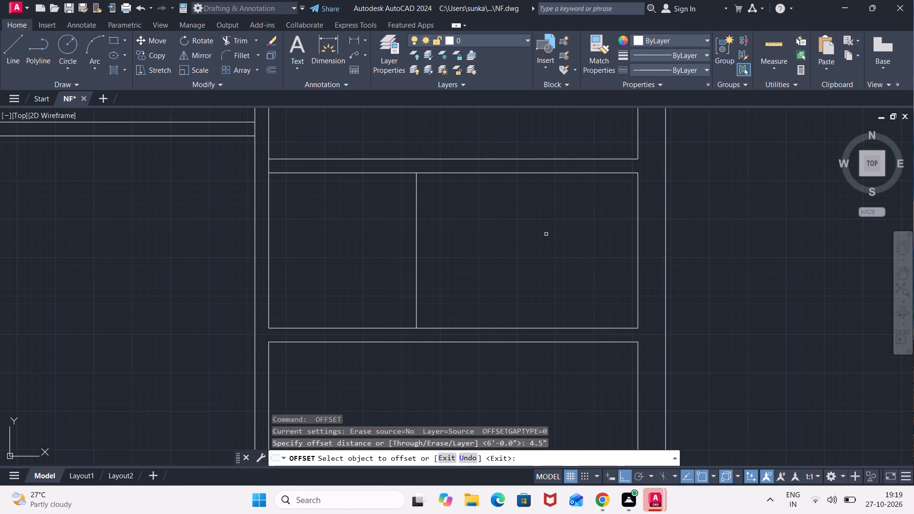
pyautogui.click(417, 294)
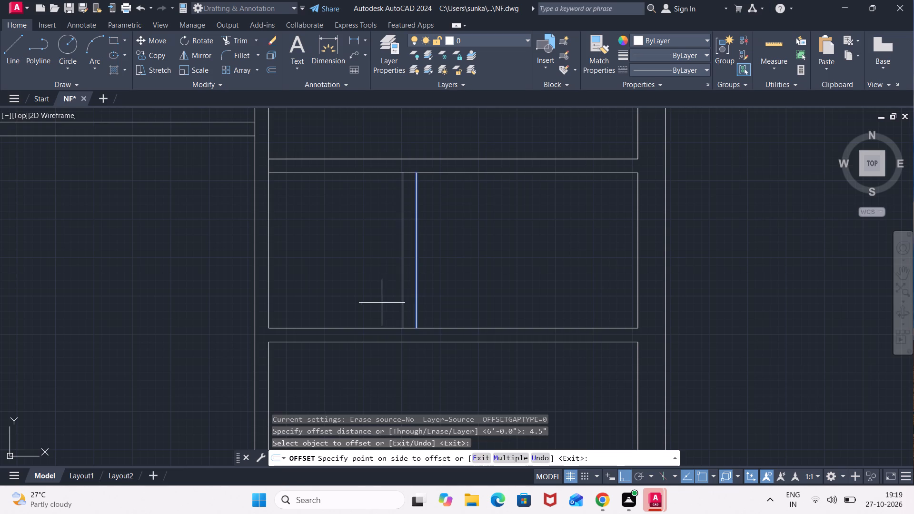
pyautogui.click(382, 303)
pyautogui.press('Escape')
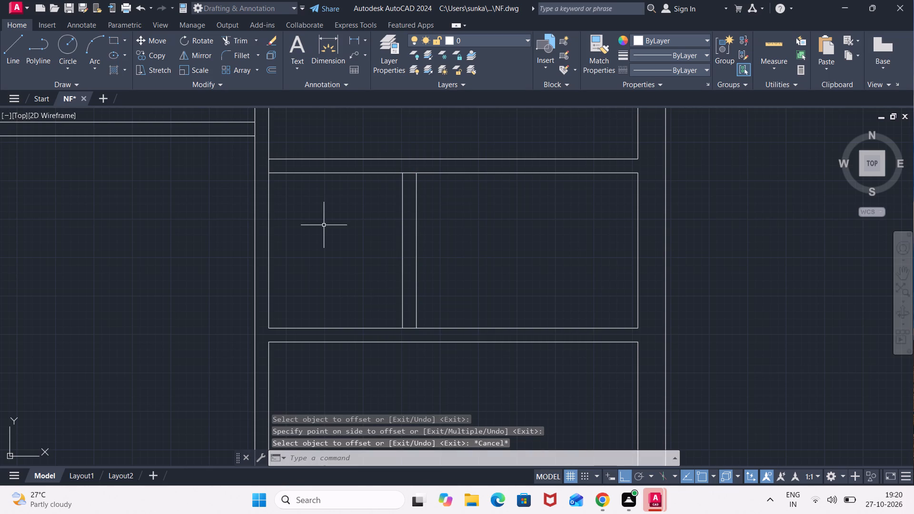
# Stretch the lower line of the fourth-lowest right-hand partition to the central wall's left-hand line.
pyautogui.click(311, 172)
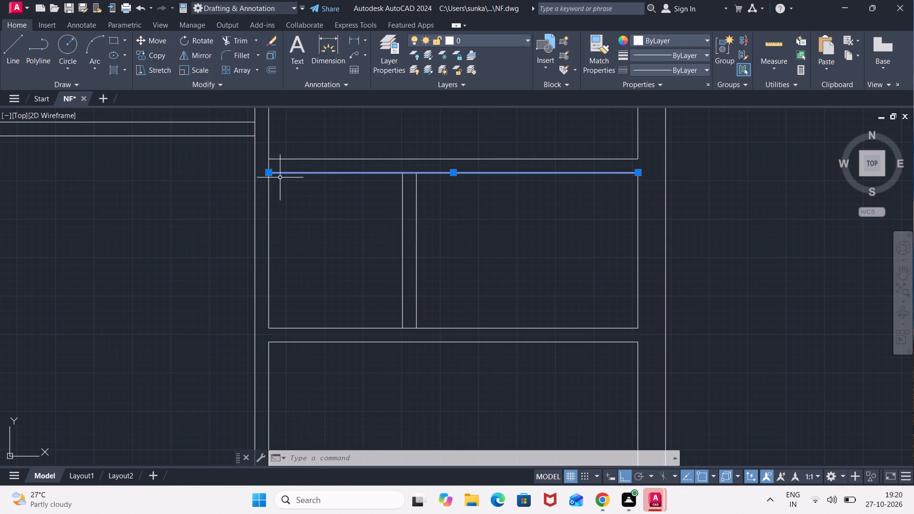
pyautogui.click(269, 173)
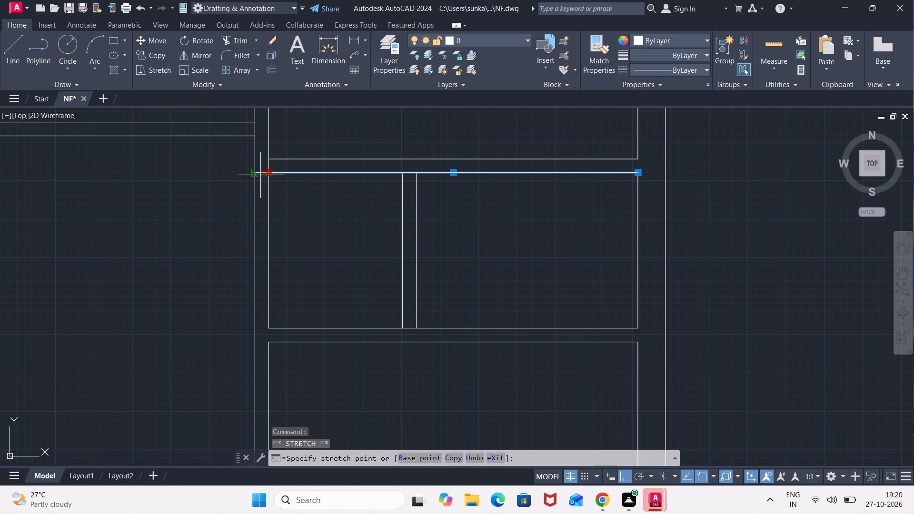
pyautogui.click(259, 170)
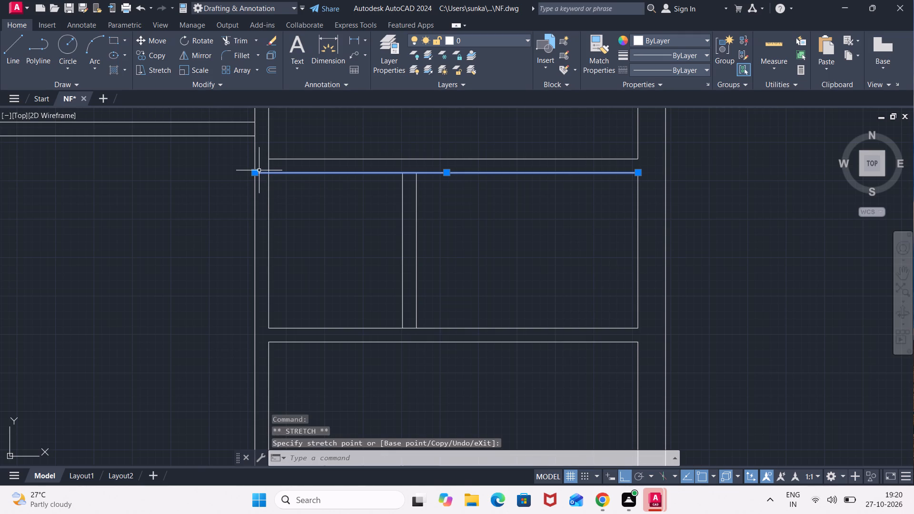
pyautogui.press('Escape')
pyautogui.press('Escape')
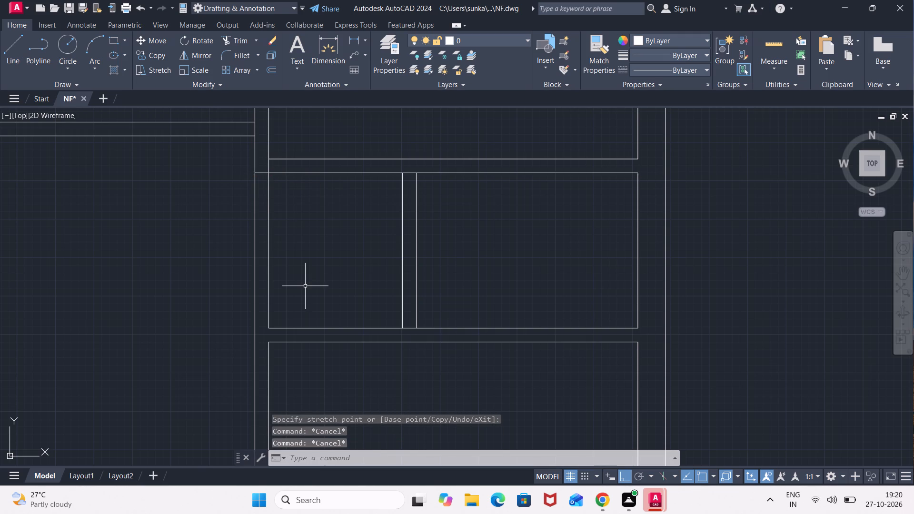
# Stretch the upper line of the third-lowest right-hand partition to the central wall's left-hand line.
pyautogui.click(288, 342)
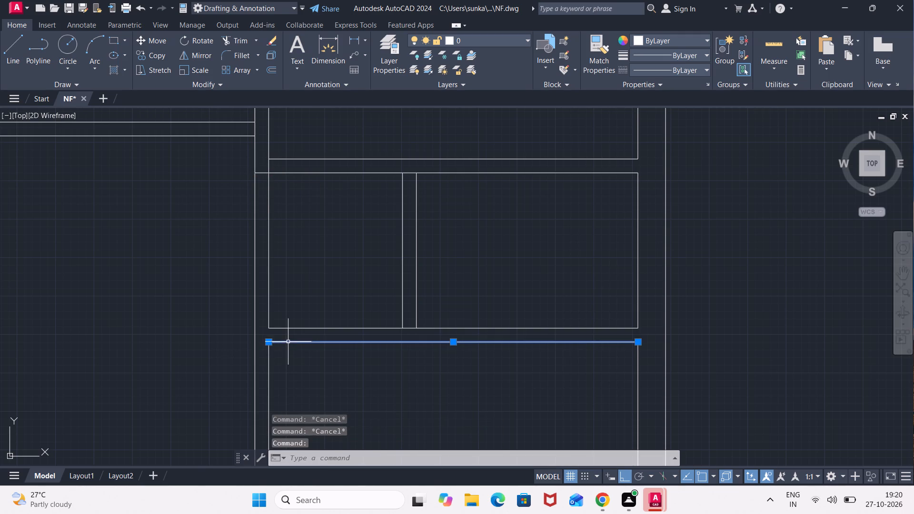
pyautogui.press('Escape')
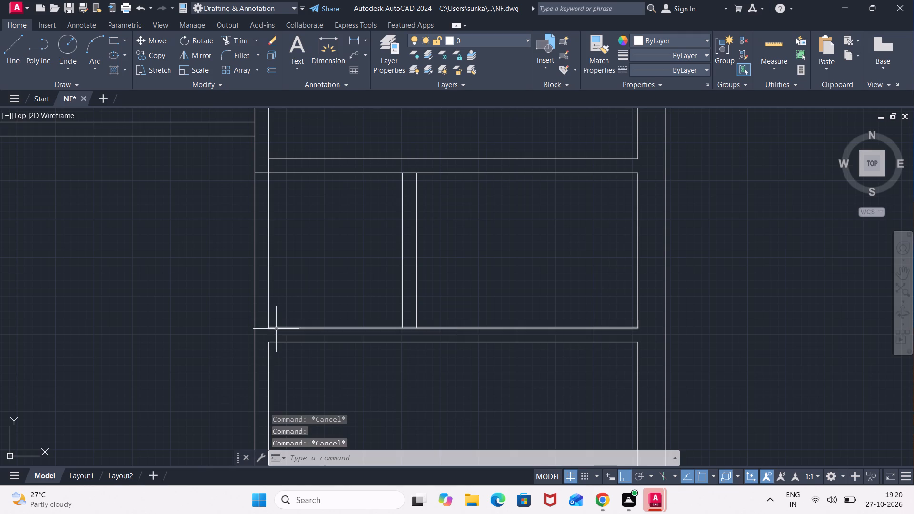
pyautogui.click(276, 329)
pyautogui.click(270, 325)
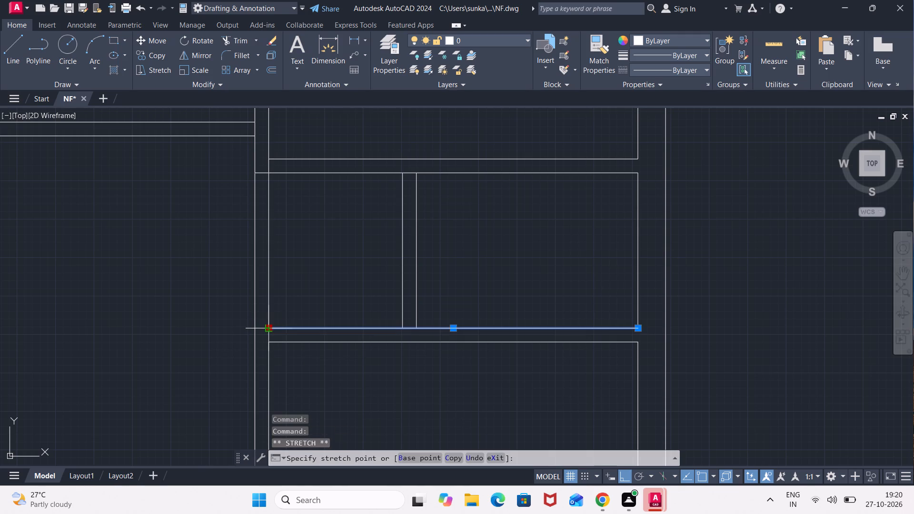
pyautogui.click(253, 326)
pyautogui.press('Escape')
pyautogui.press('Escape')
pyautogui.press('Escape')
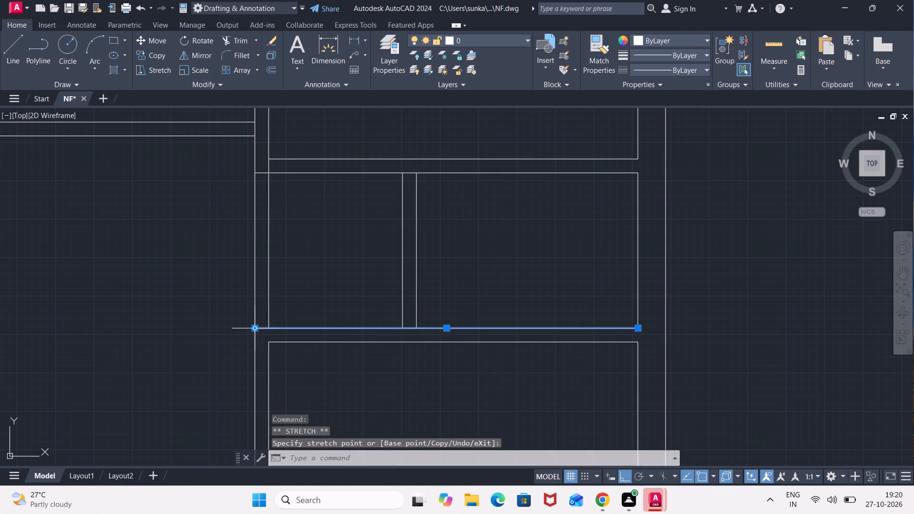
pyautogui.press('Escape')
pyautogui.press('Escape')
pyautogui.press('Escape')
pyautogui.press('Escape')
# Trim both central wall lines between the two stretched lines, and the wall's right-hand line between the fourth-lowest right-hand partition's two lines.
pyautogui.write('TR')
pyautogui.press('Return')
pyautogui.click(306, 260)
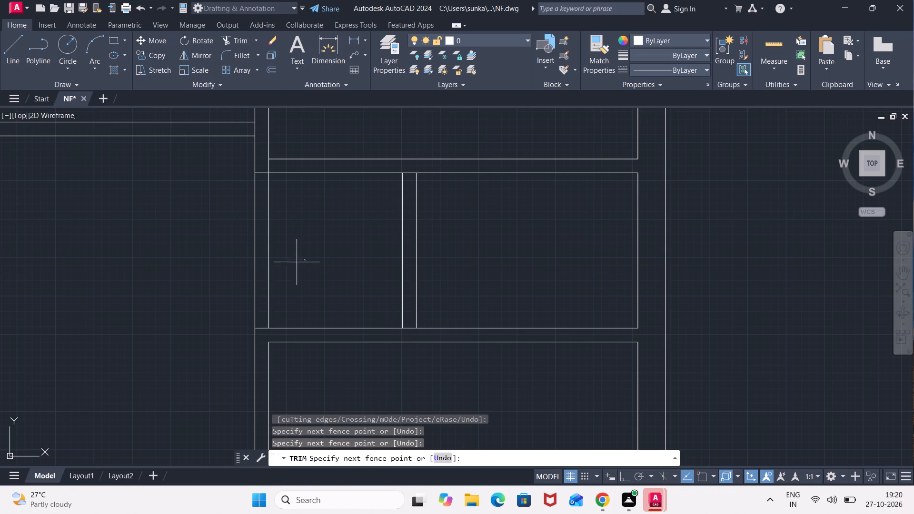
pyautogui.click(225, 273)
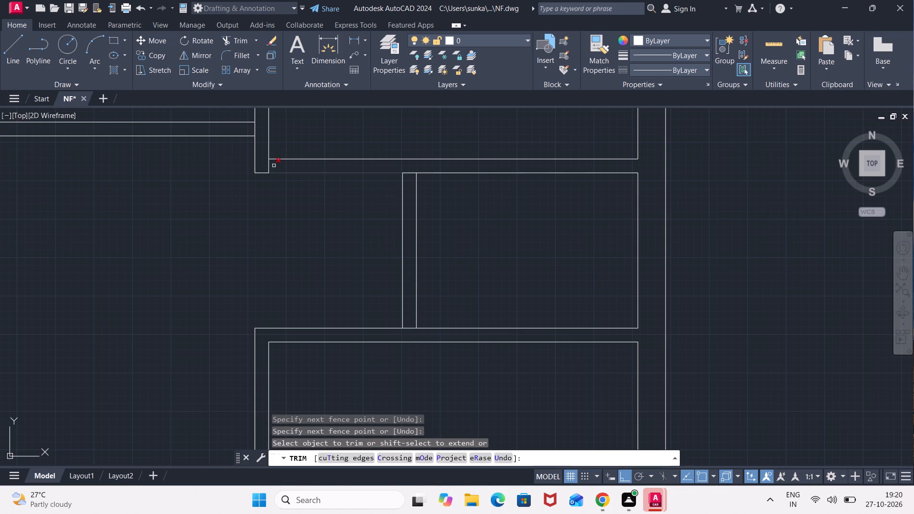
pyautogui.click(273, 164)
pyautogui.click(258, 168)
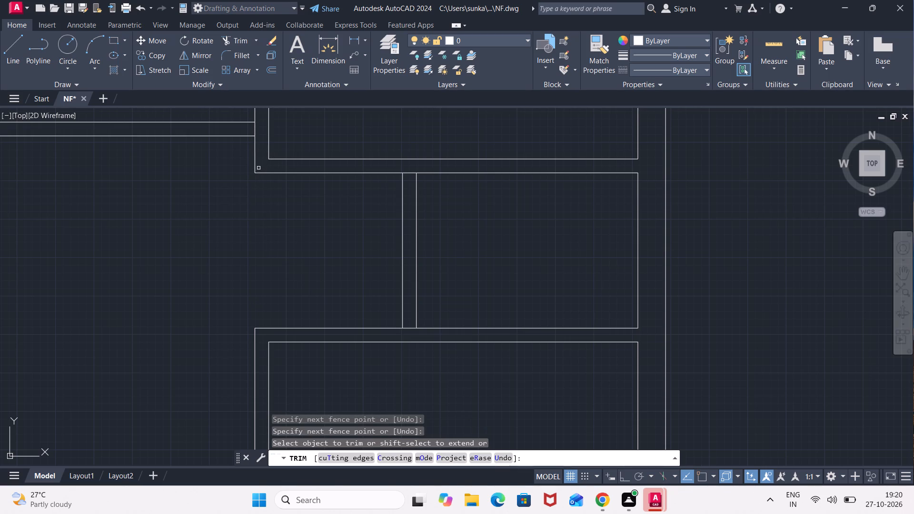
pyautogui.scroll(-1, 258, 168)
pyautogui.moveTo(243, 208); pyautogui.dragTo(306, 274, button='middle')
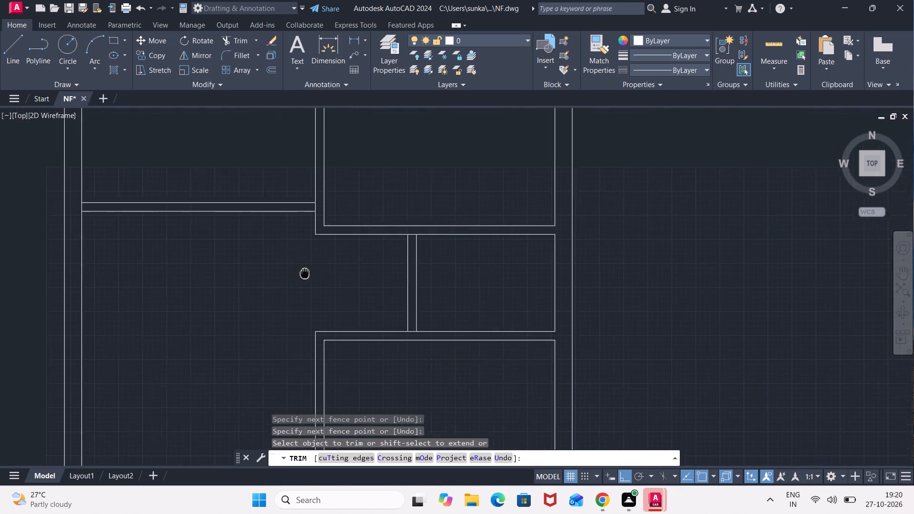
pyautogui.moveTo(306, 274); pyautogui.dragTo(363, 311, button='middle')
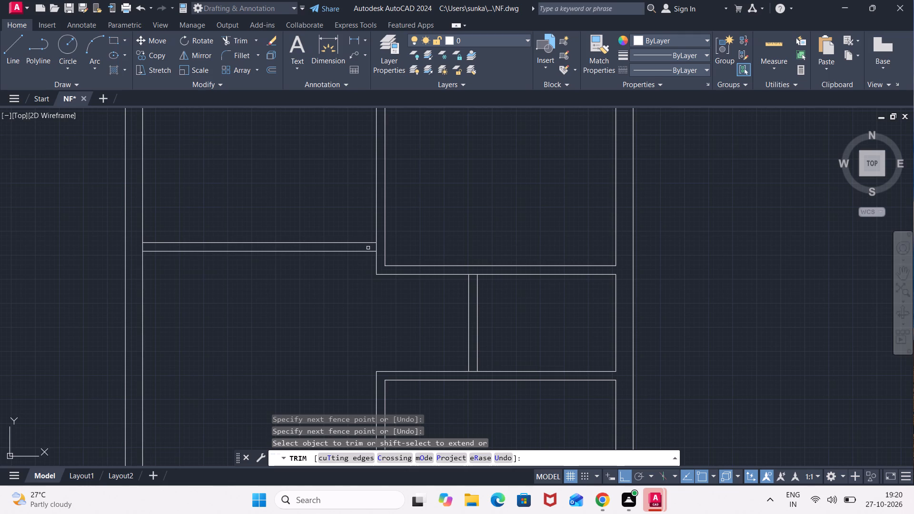
# Trim the central wall's left-hand line between the two lines of the left-hand room partition.
pyautogui.scroll(3, 368, 248)
pyautogui.click(403, 243)
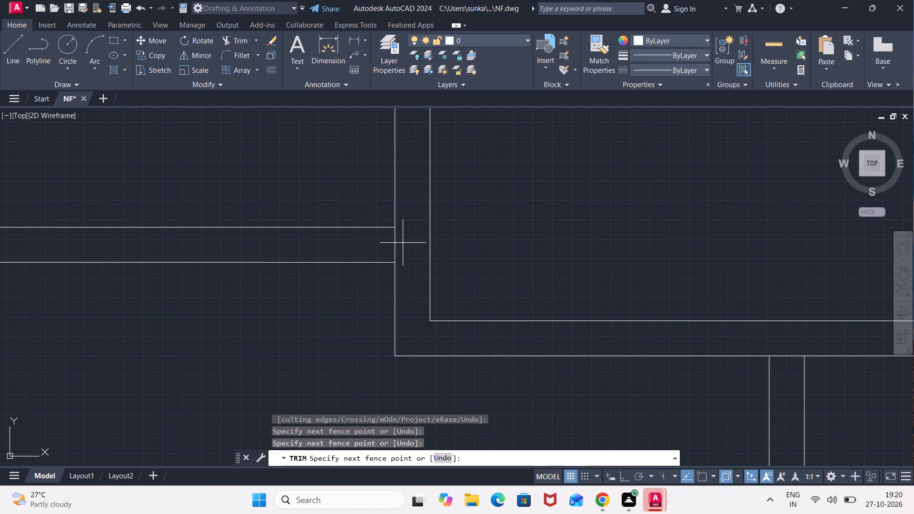
pyautogui.click(384, 244)
# Trim the horizontal partition lines between the short vertical partition's two lines, at both its upper and lower ends.
pyautogui.scroll(-3, 384, 244)
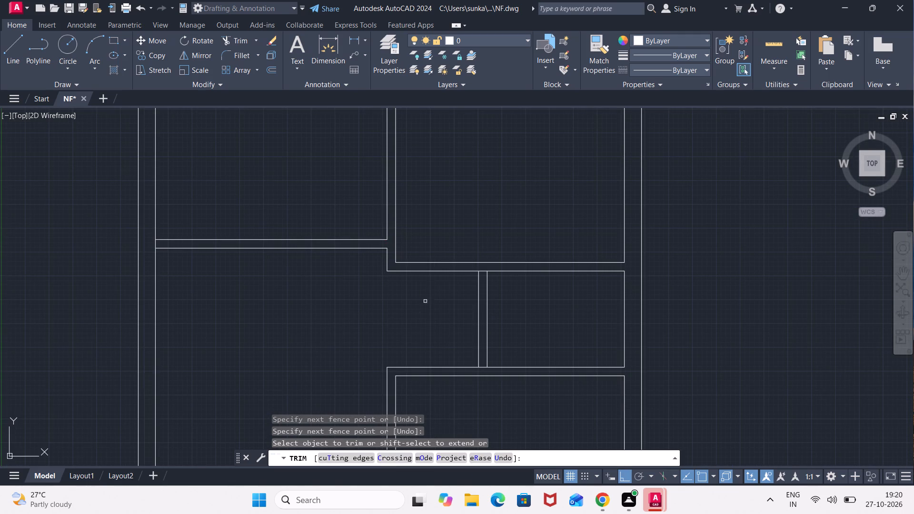
pyautogui.scroll(-2, 419, 317)
pyautogui.moveTo(419, 317); pyautogui.dragTo(415, 275, button='middle')
pyautogui.scroll(1, 427, 272)
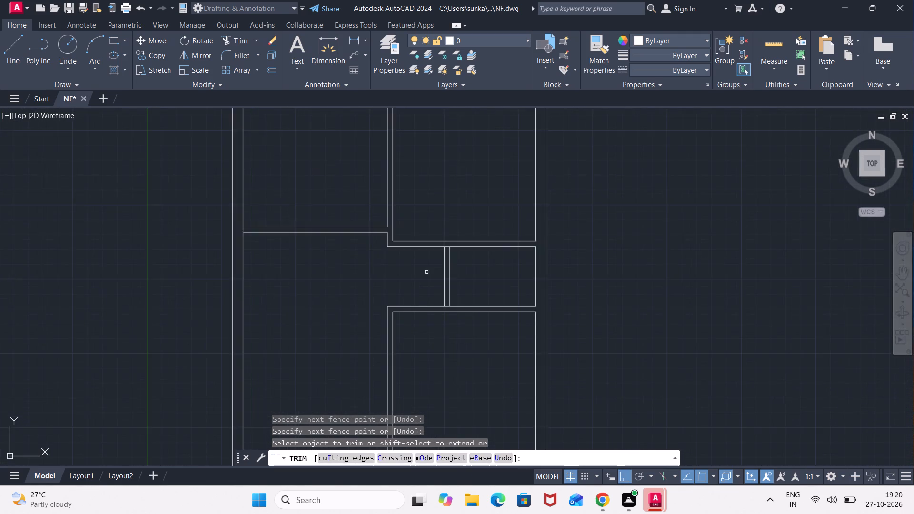
pyautogui.scroll(1, 472, 267)
pyautogui.scroll(2, 430, 237)
pyautogui.click(429, 243)
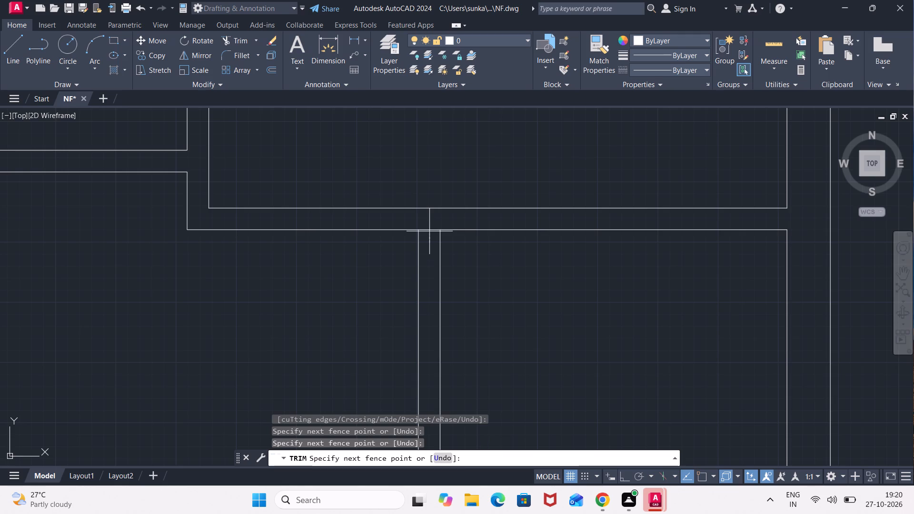
pyautogui.click(428, 227)
pyautogui.scroll(-2, 447, 270)
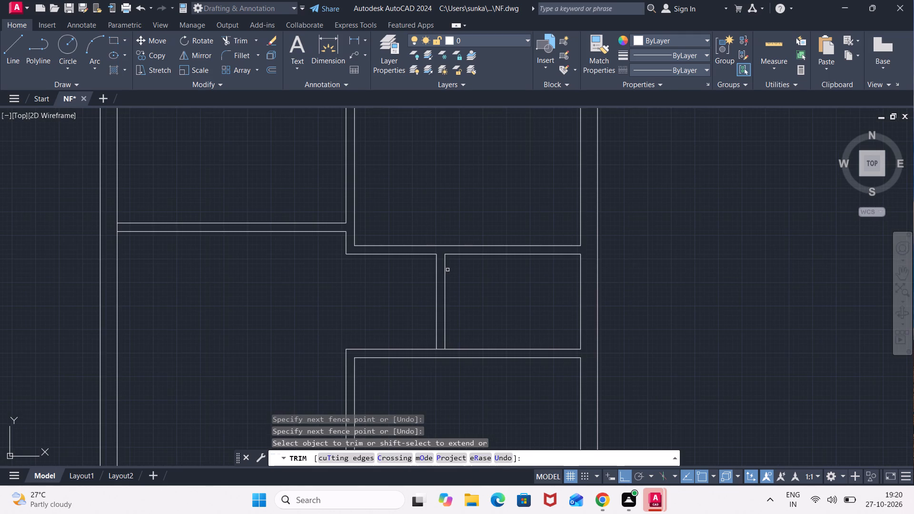
pyautogui.moveTo(460, 306); pyautogui.dragTo(469, 233, button='middle')
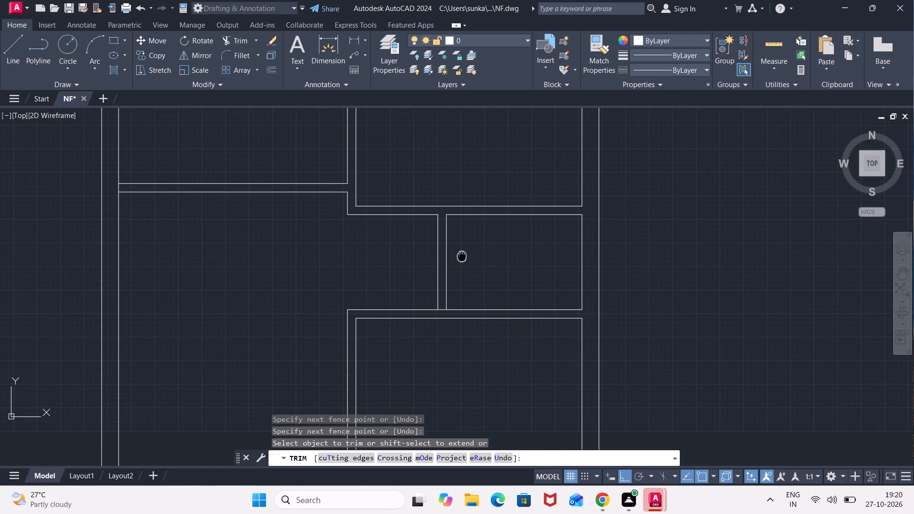
pyautogui.moveTo(469, 233); pyautogui.dragTo(472, 217, button='middle')
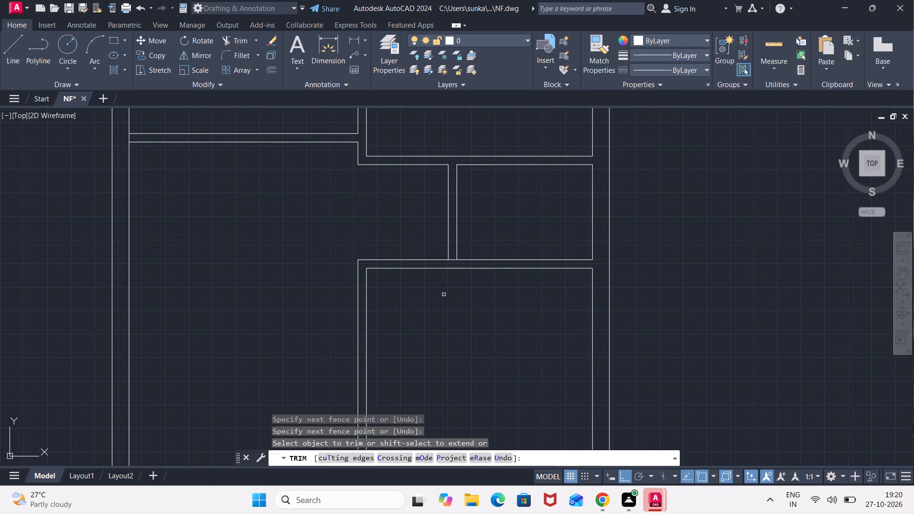
pyautogui.click(454, 261)
pyautogui.scroll(-1, 456, 292)
pyautogui.moveTo(457, 299); pyautogui.dragTo(463, 259, button='middle')
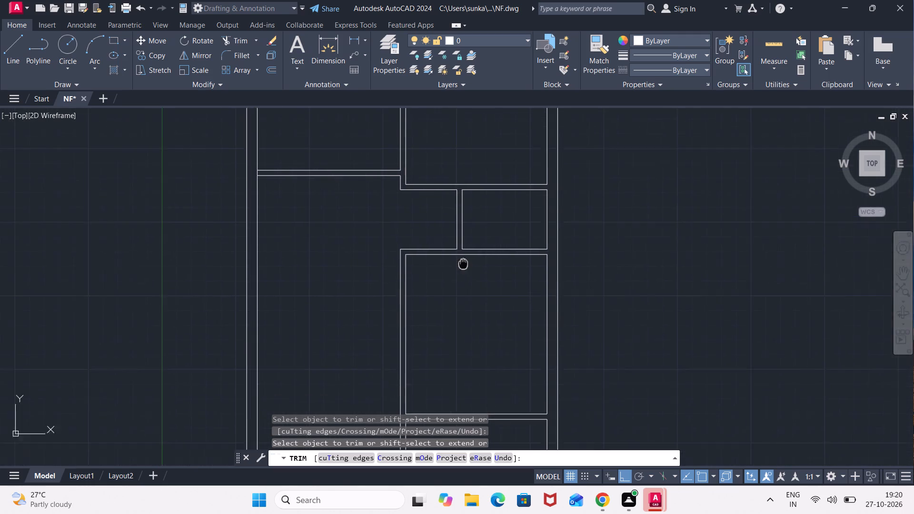
pyautogui.moveTo(463, 259); pyautogui.dragTo(459, 215, button='middle')
pyautogui.scroll(-1, 459, 215)
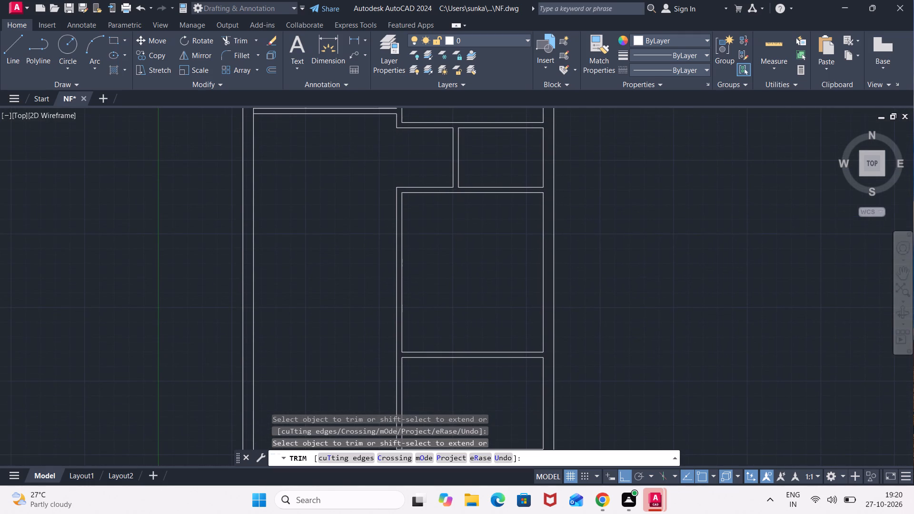
pyautogui.scroll(-1, 459, 215)
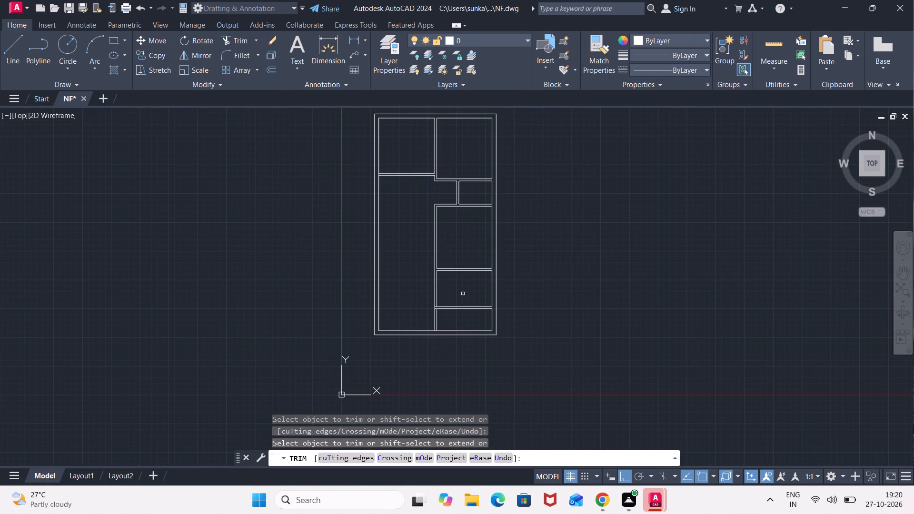
pyautogui.press('Escape')
# Stretch the lower line of the second-lowest right-hand partition to the central wall's left-hand line.
pyautogui.scroll(3, 451, 270)
pyautogui.click(453, 272)
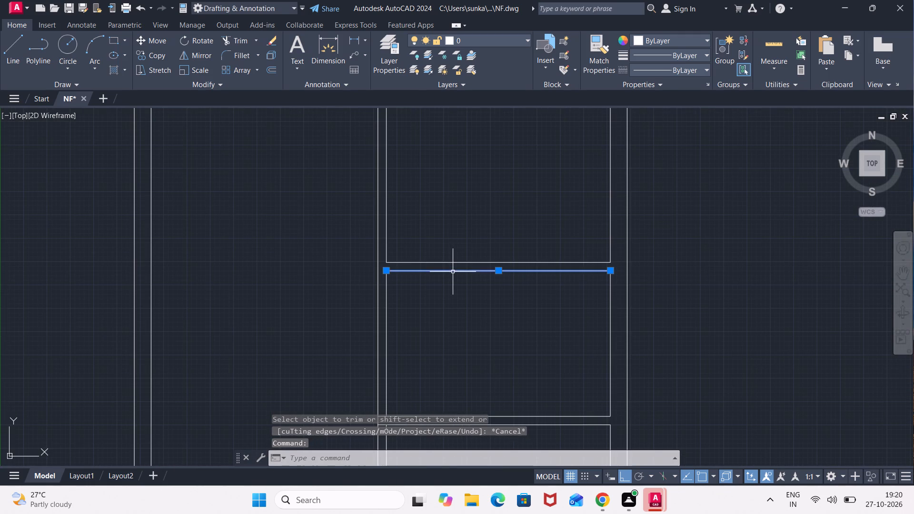
pyautogui.click(387, 268)
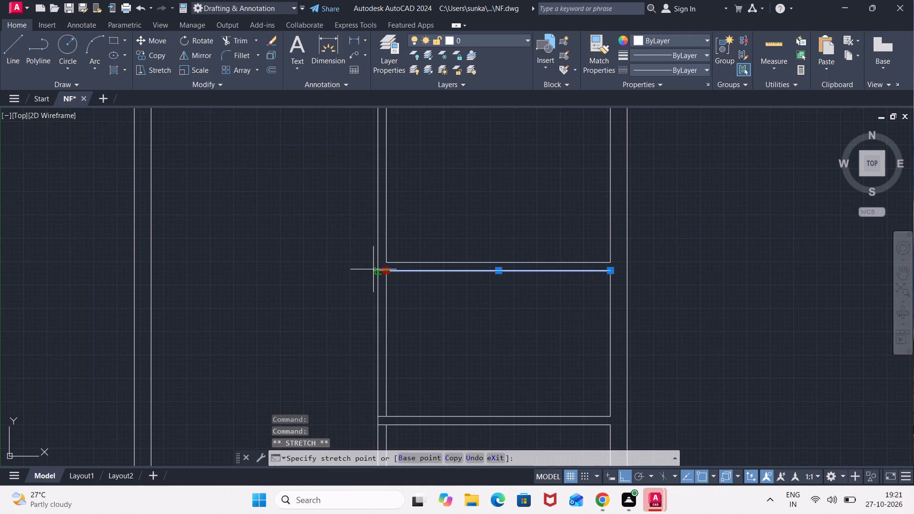
pyautogui.click(375, 269)
pyautogui.press('Escape')
pyautogui.press('Escape')
pyautogui.press('Escape')
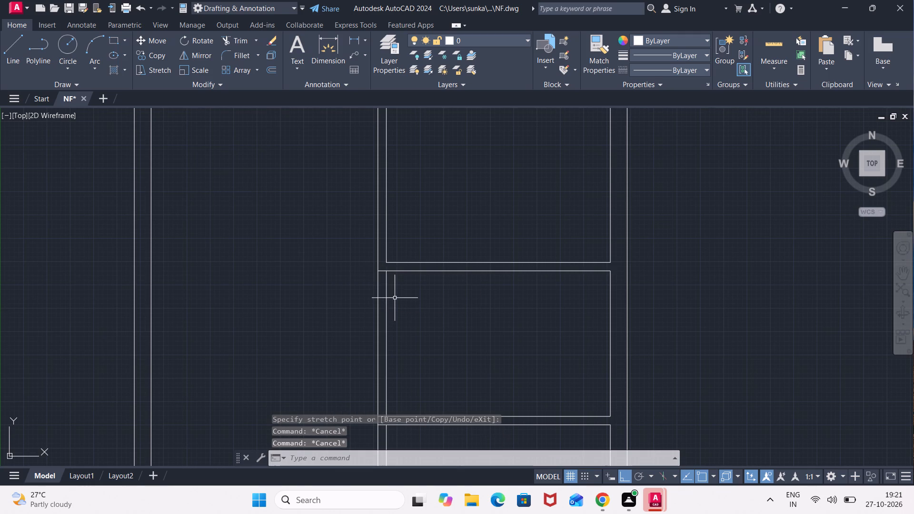
# Trim both central wall lines between the two lowest right-hand partitions, and the lowest partition's lower line where it crosses the central wall.
pyautogui.moveTo(396, 307); pyautogui.dragTo(426, 212, button='middle')
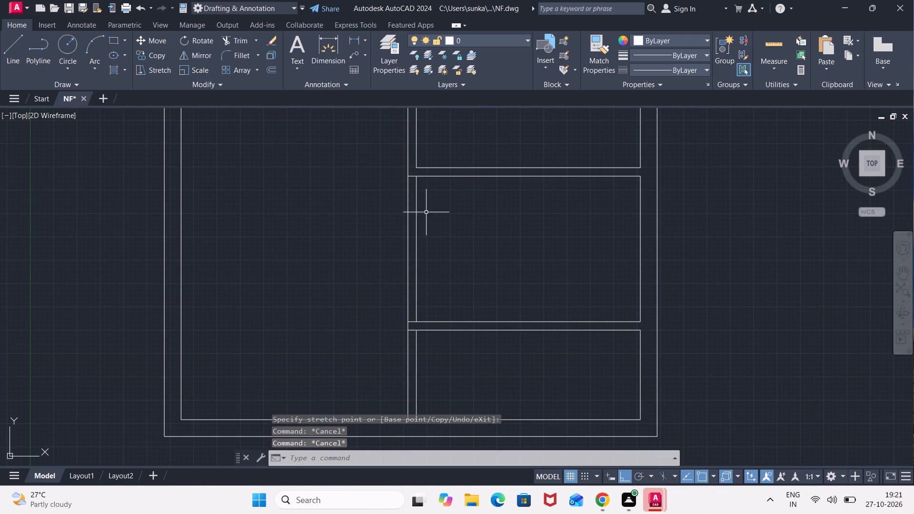
pyautogui.write('TR')
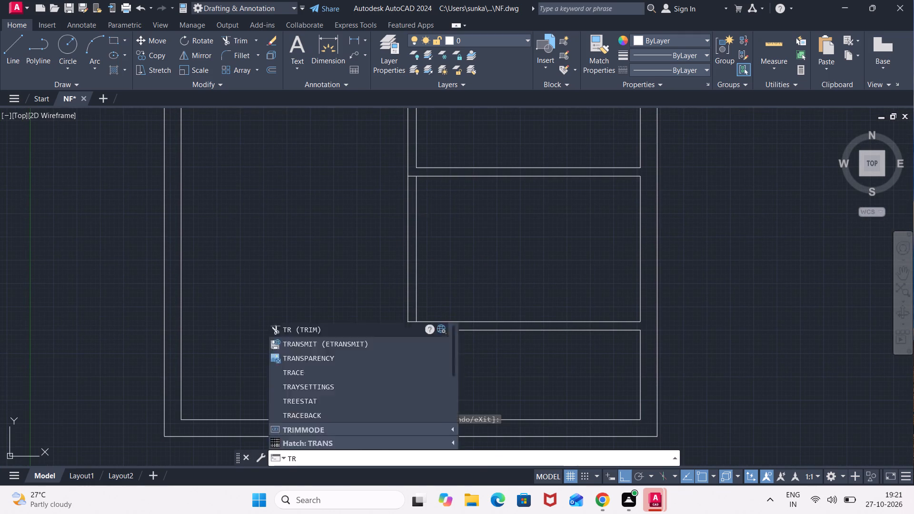
pyautogui.press('Return')
pyautogui.click(429, 231)
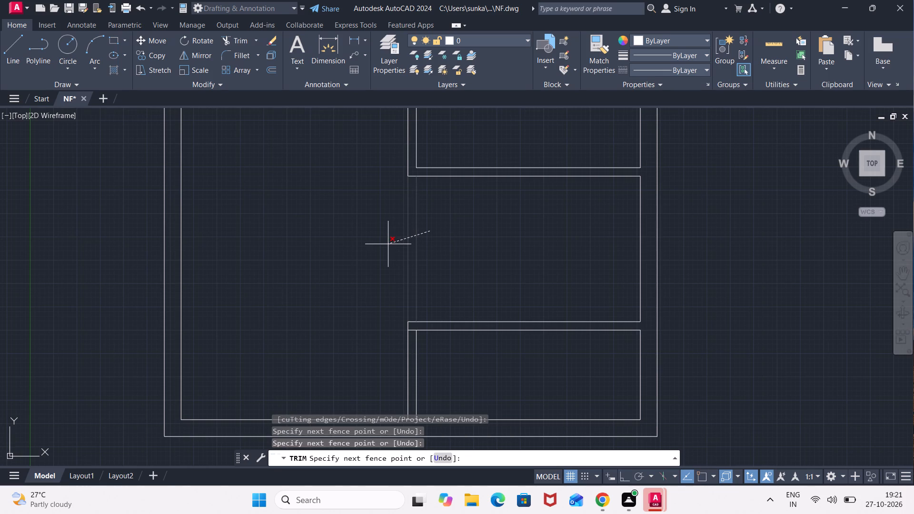
pyautogui.click(388, 244)
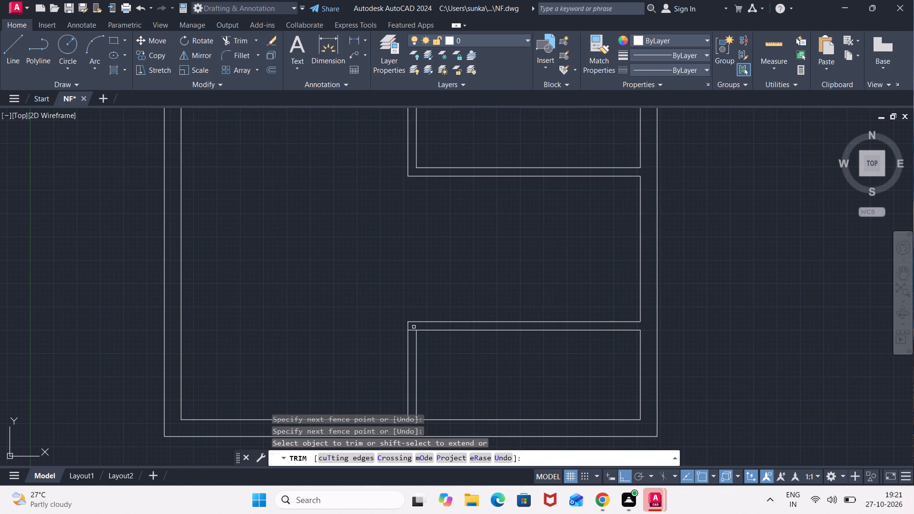
pyautogui.click(414, 327)
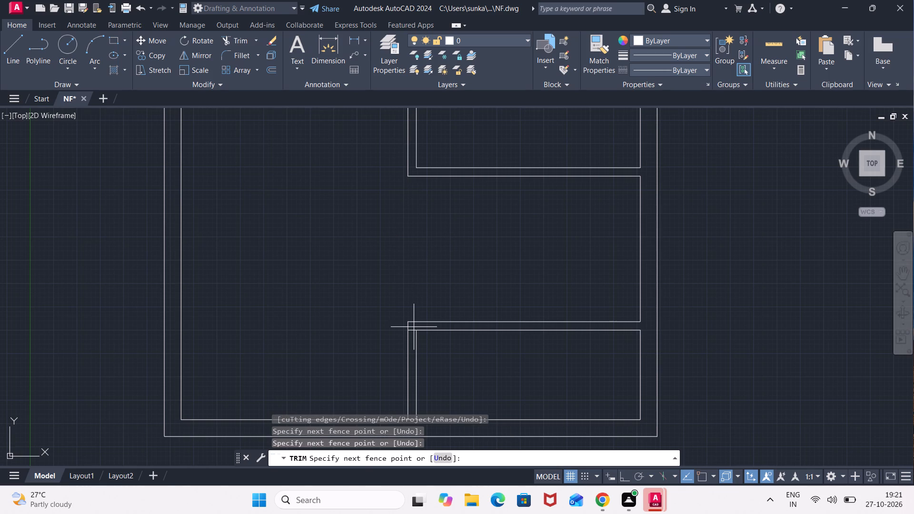
pyautogui.click(409, 336)
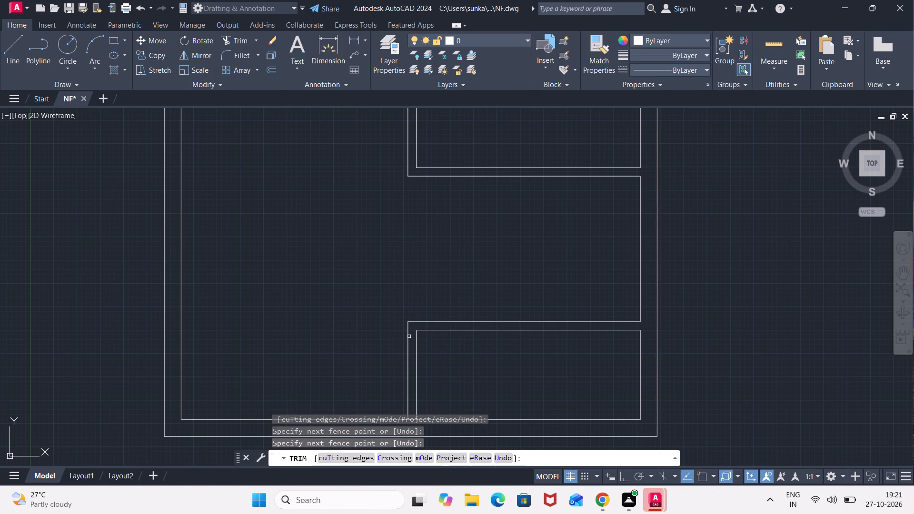
pyautogui.middleClick(396, 265)
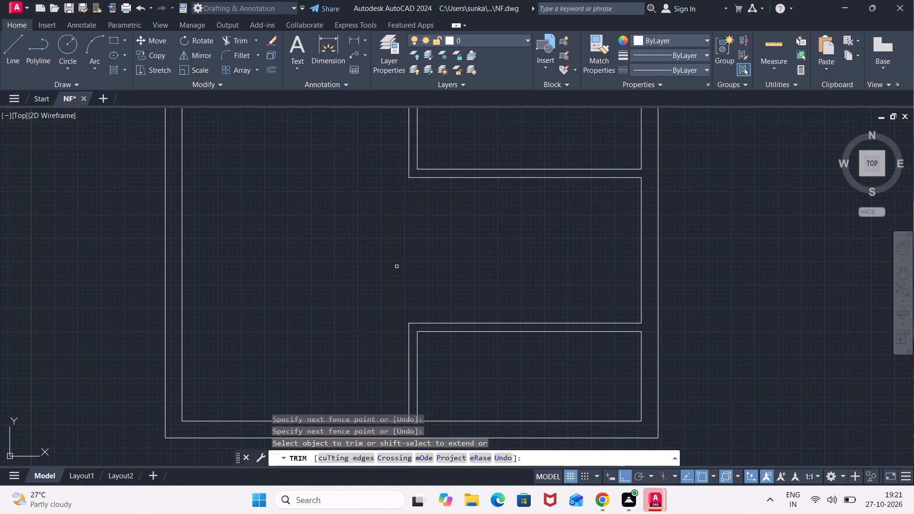
pyautogui.press('Escape')
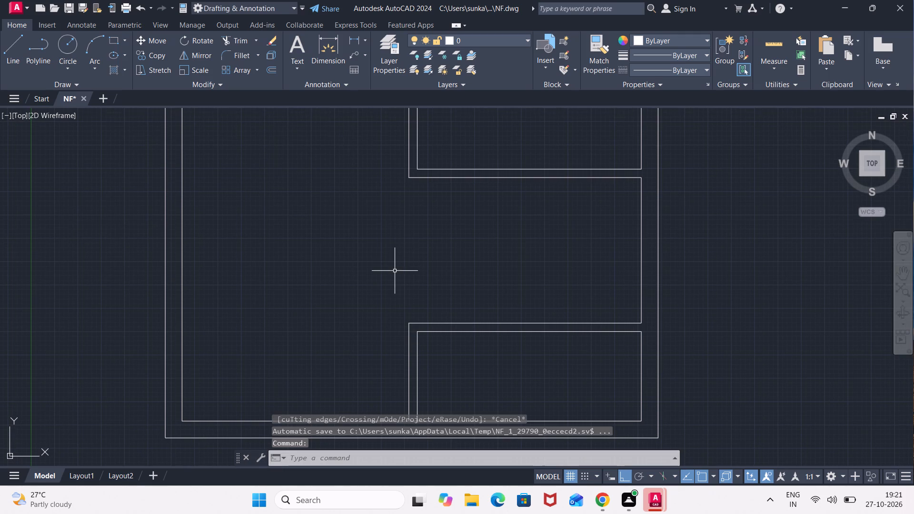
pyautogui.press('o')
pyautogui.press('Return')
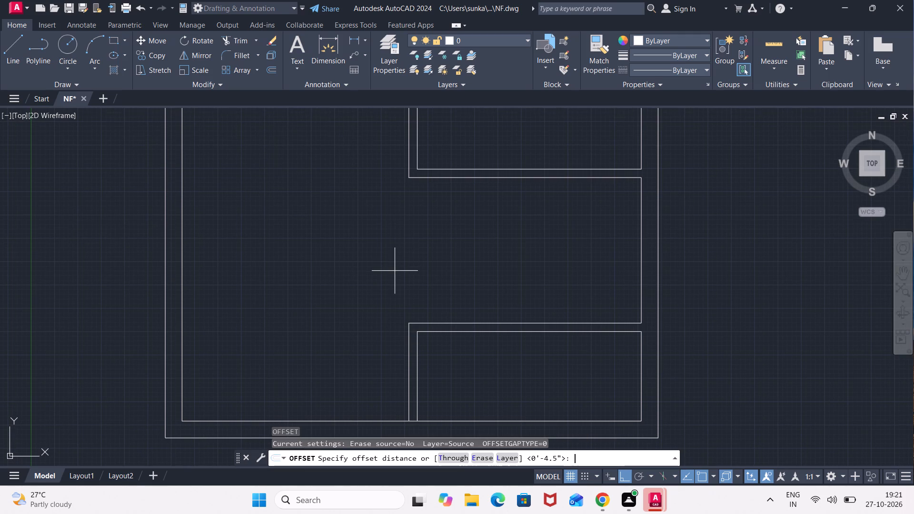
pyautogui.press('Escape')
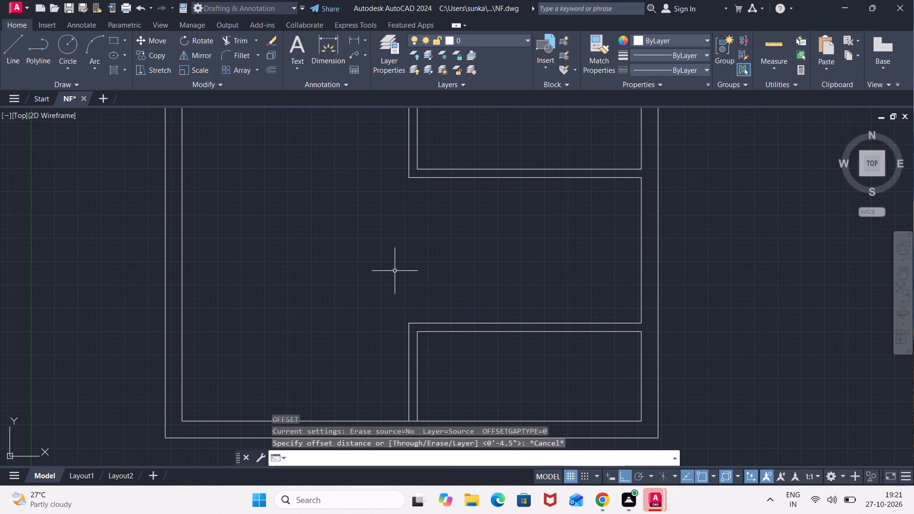
# Trim the bottom outer wall's inner line between the central wall's two lines.
pyautogui.write('TR')
pyautogui.press('Return')
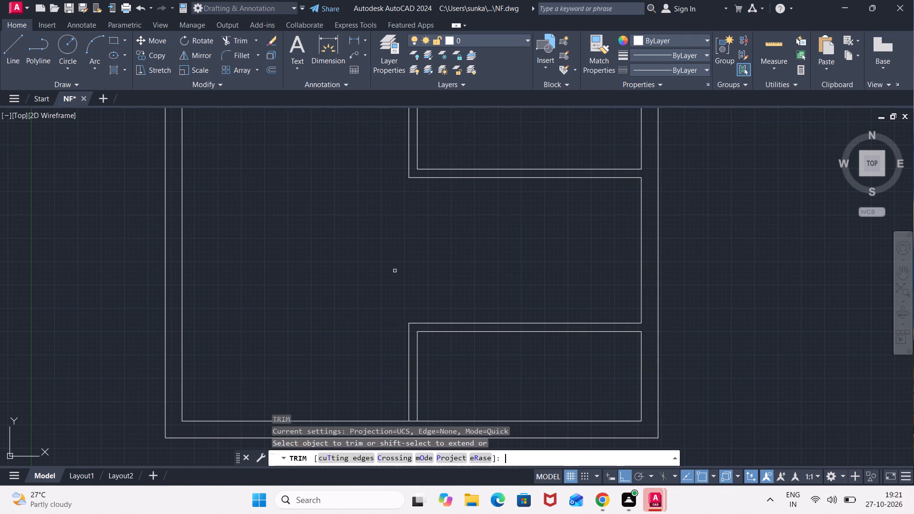
pyautogui.moveTo(429, 375); pyautogui.dragTo(436, 328, button='middle')
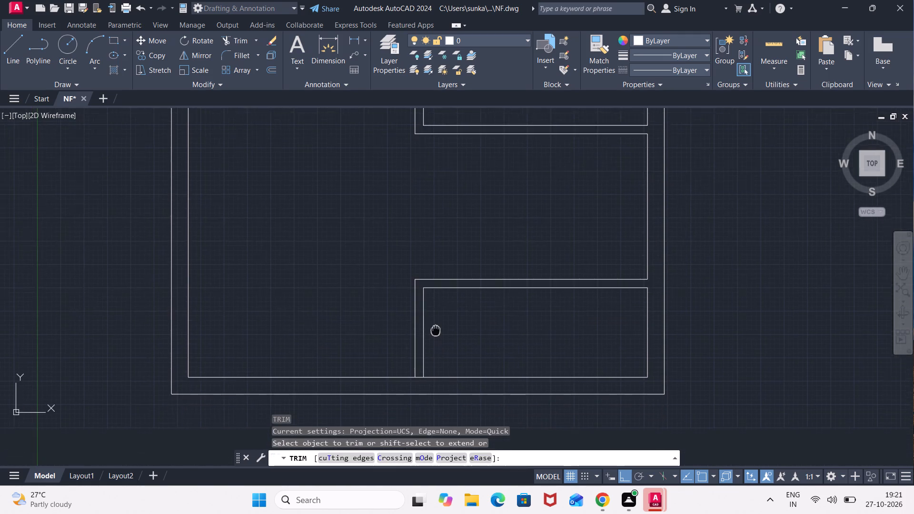
pyautogui.moveTo(436, 328); pyautogui.dragTo(435, 299, button='middle')
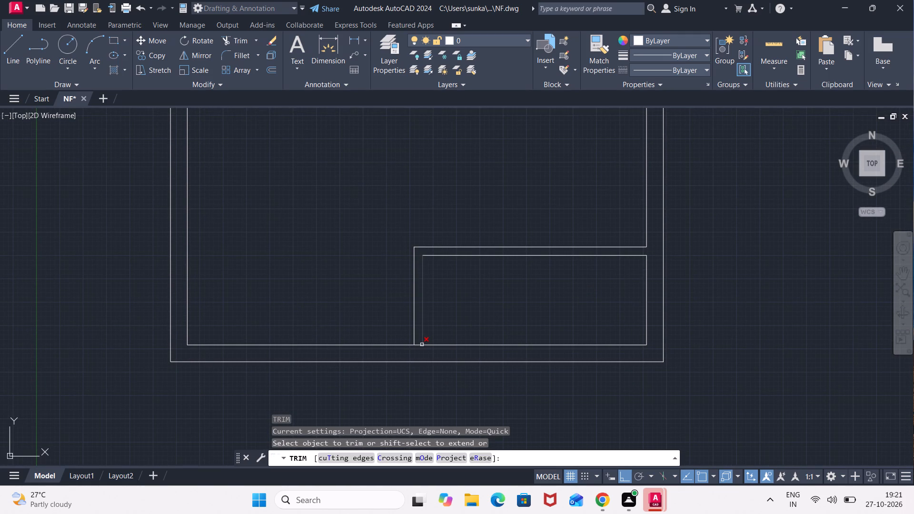
pyautogui.scroll(1, 418, 348)
pyautogui.click(418, 348)
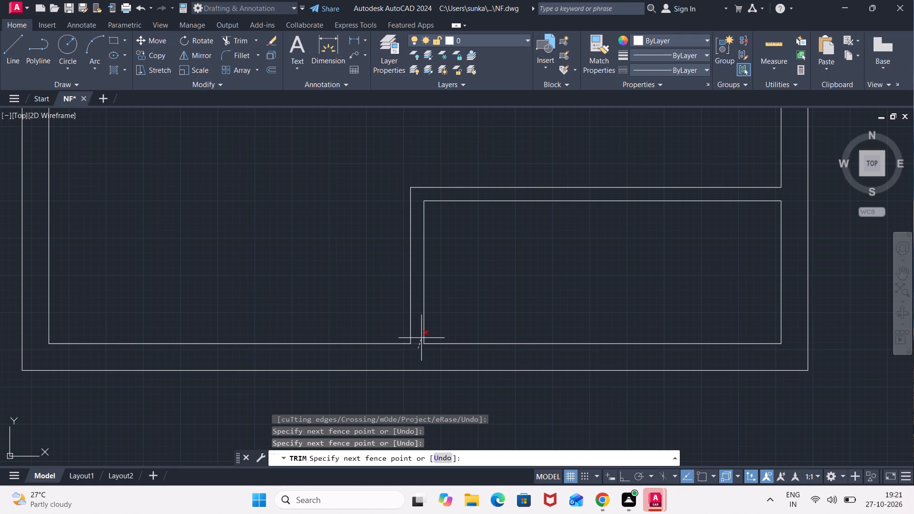
pyautogui.click(419, 336)
pyautogui.press('Escape')
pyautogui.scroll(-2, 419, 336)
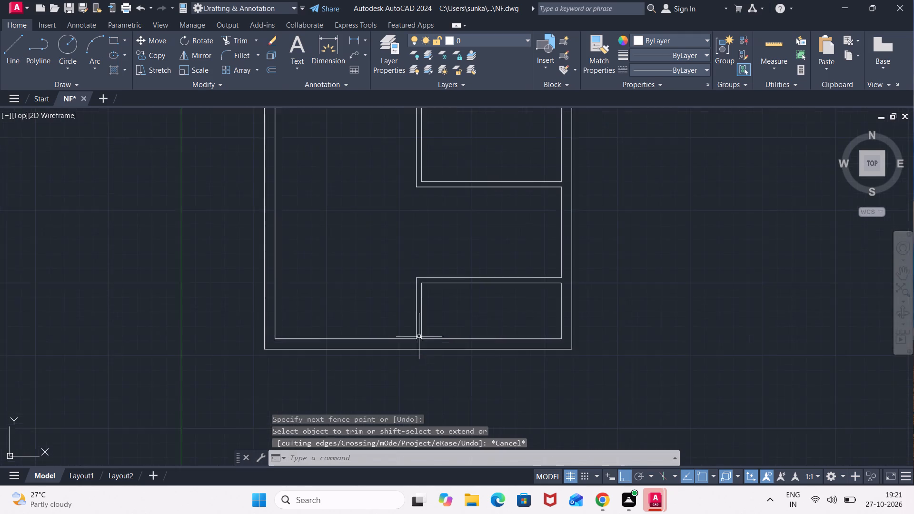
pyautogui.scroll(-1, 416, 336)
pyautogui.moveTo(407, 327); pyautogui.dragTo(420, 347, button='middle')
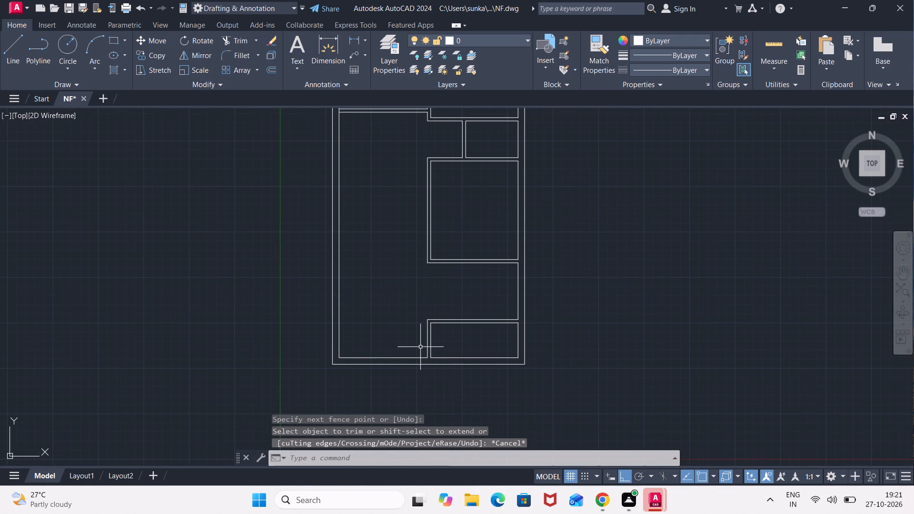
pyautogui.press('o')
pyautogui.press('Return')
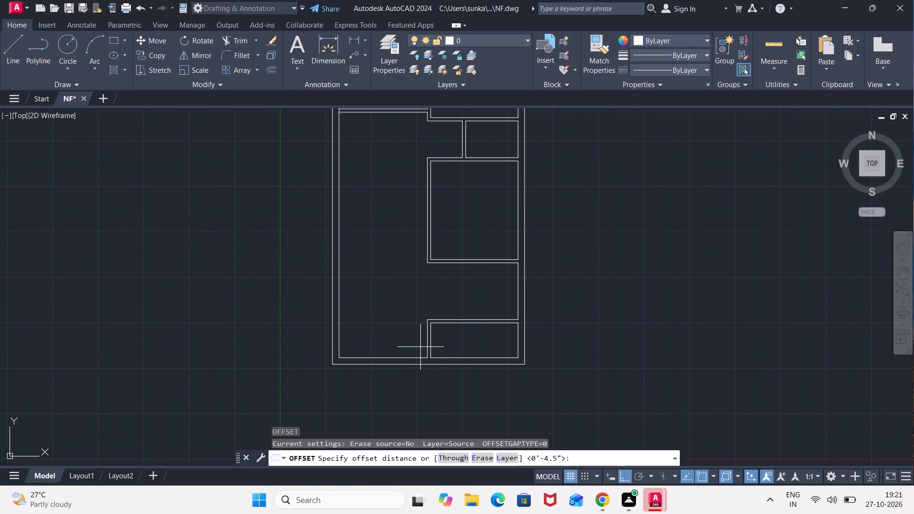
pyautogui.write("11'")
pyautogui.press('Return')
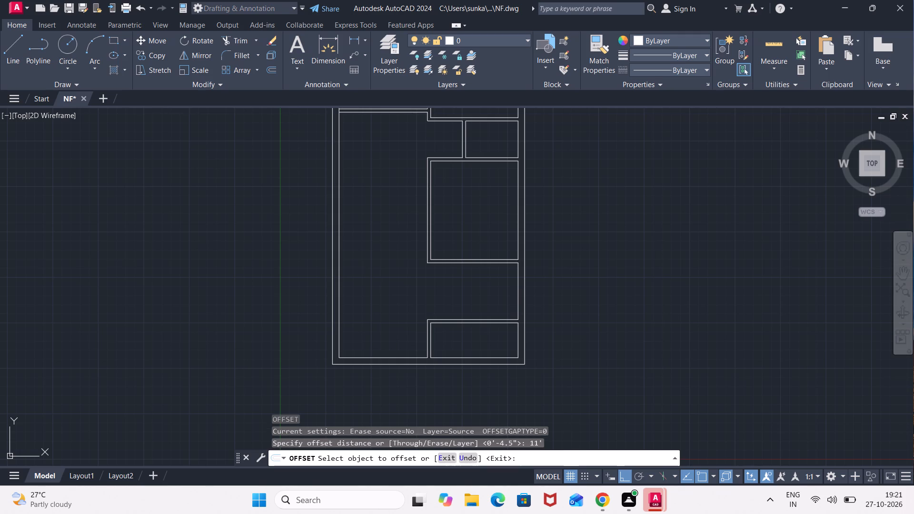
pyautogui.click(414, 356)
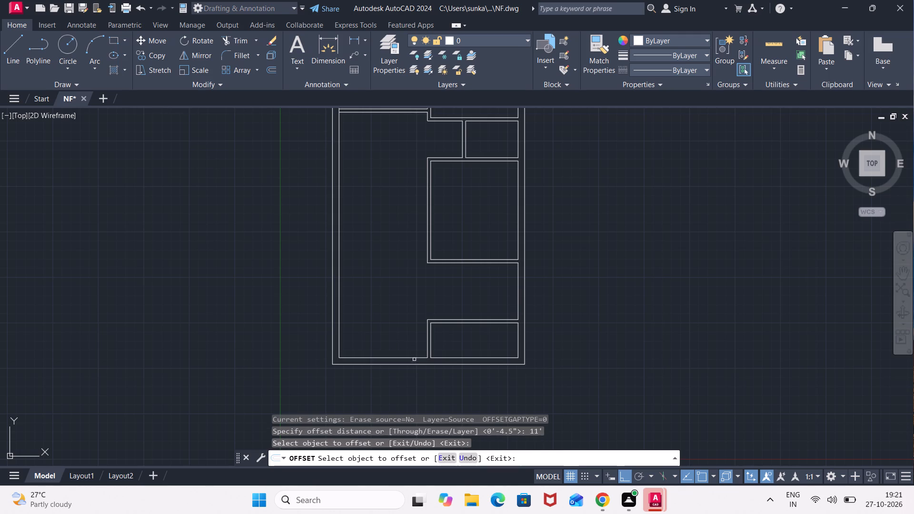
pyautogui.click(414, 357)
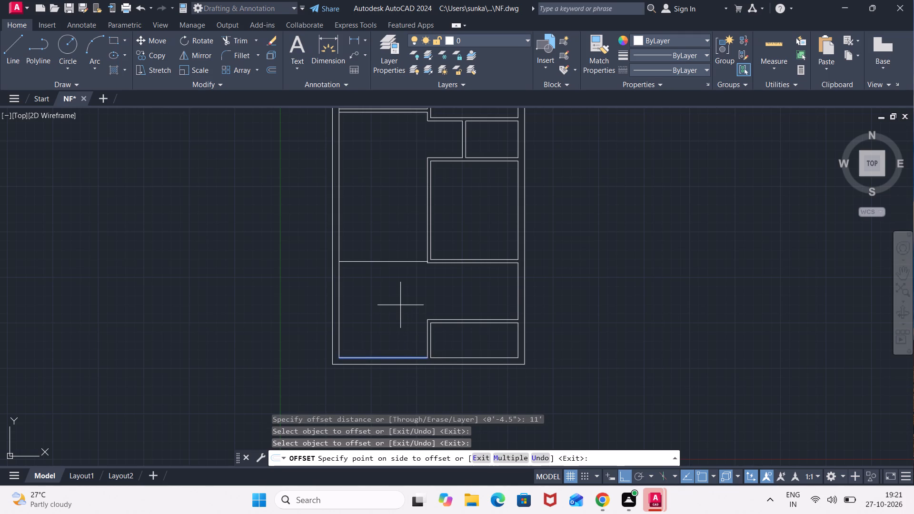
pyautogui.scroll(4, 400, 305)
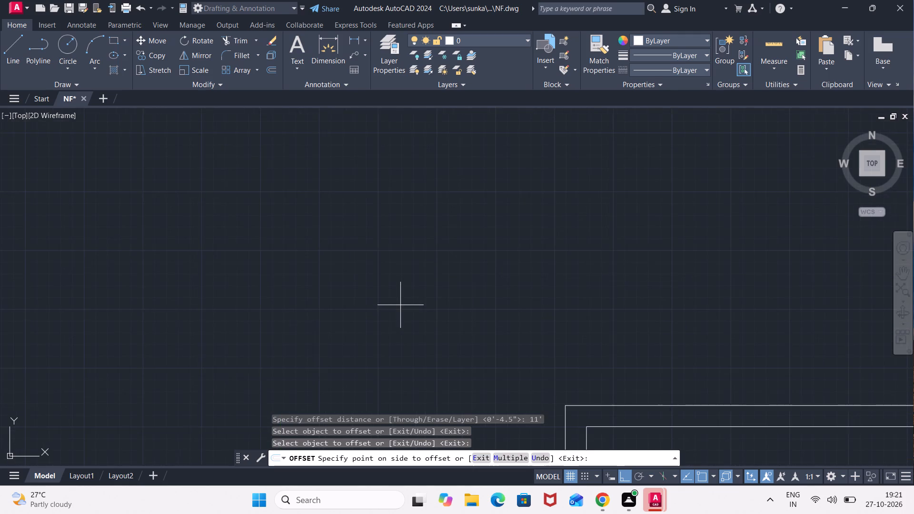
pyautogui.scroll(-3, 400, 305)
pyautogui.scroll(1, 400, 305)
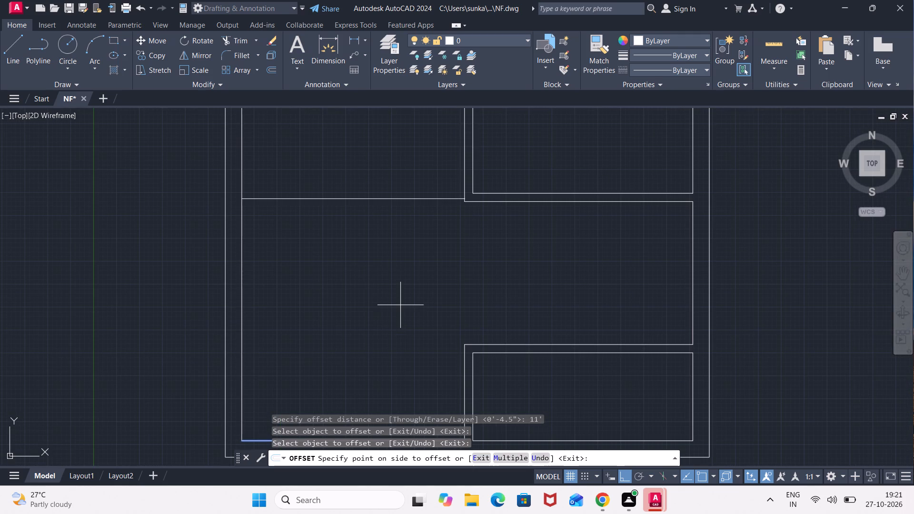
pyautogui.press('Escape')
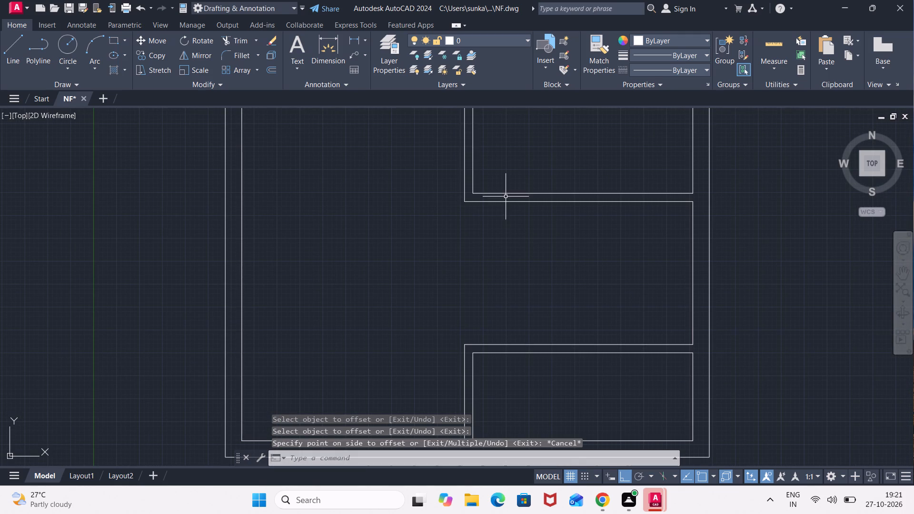
# Stretch both lines of the second-lowest right-hand partition across to the left outer wall's inner line.
pyautogui.click(510, 202)
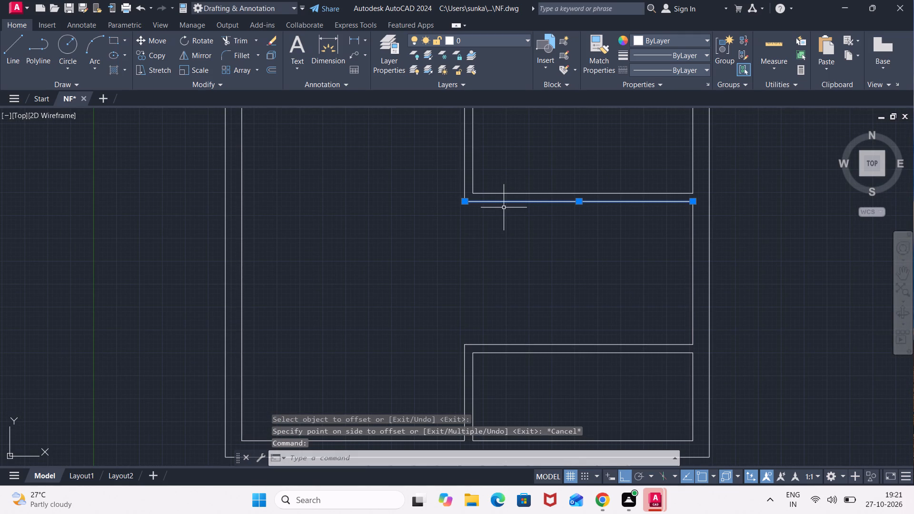
pyautogui.click(464, 204)
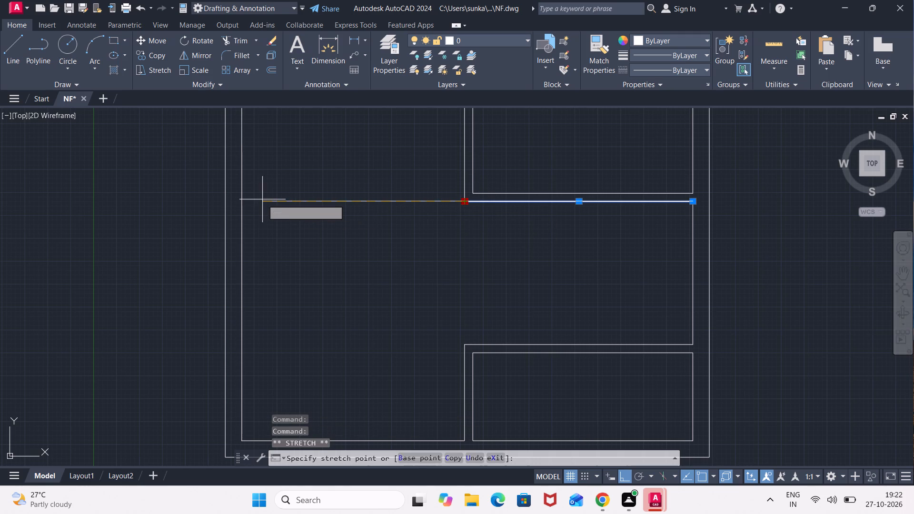
pyautogui.click(243, 204)
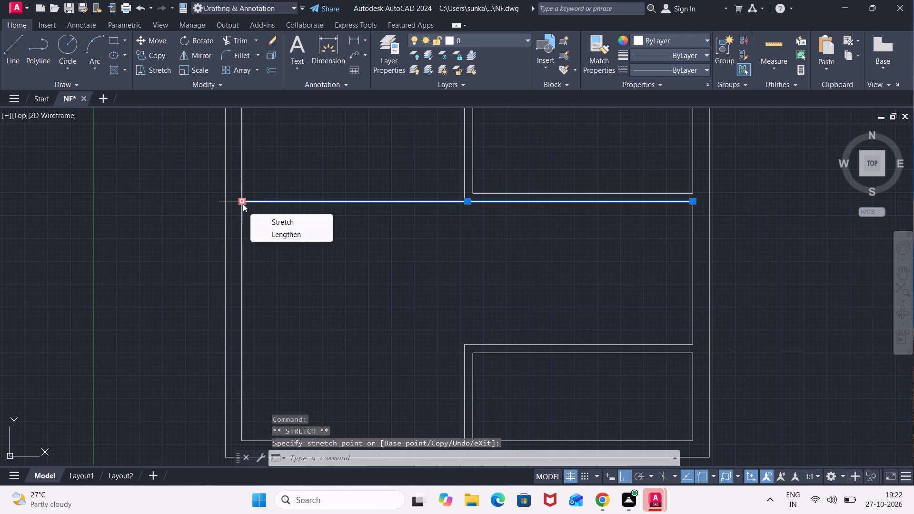
pyautogui.press('Escape')
pyautogui.press('Escape')
pyautogui.press('Escape')
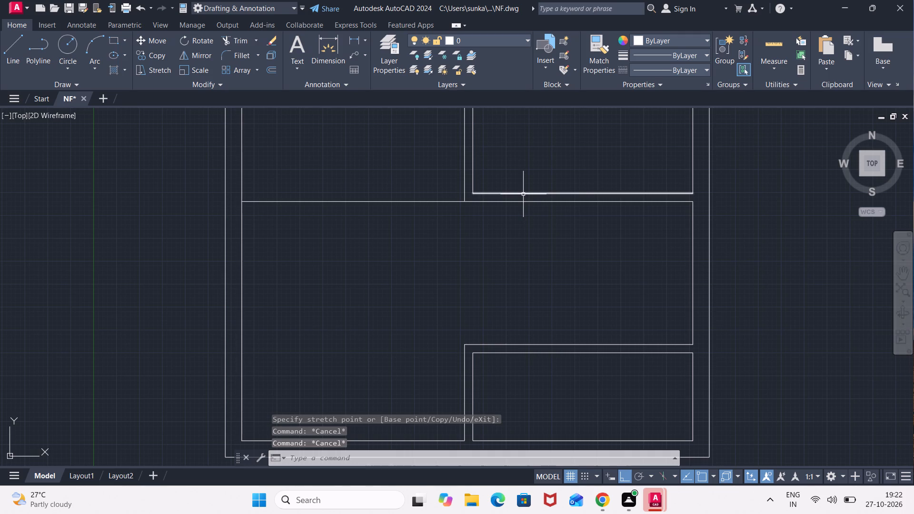
pyautogui.click(523, 194)
pyautogui.click(470, 194)
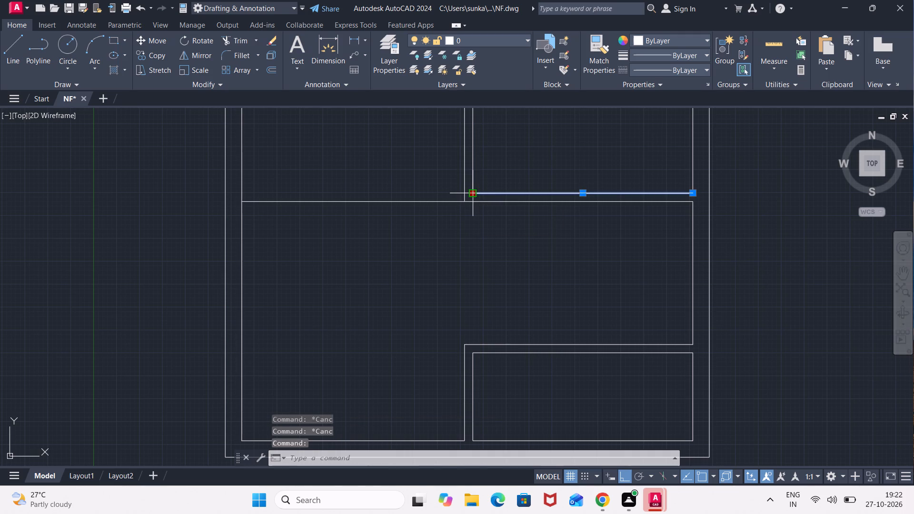
pyautogui.click(240, 192)
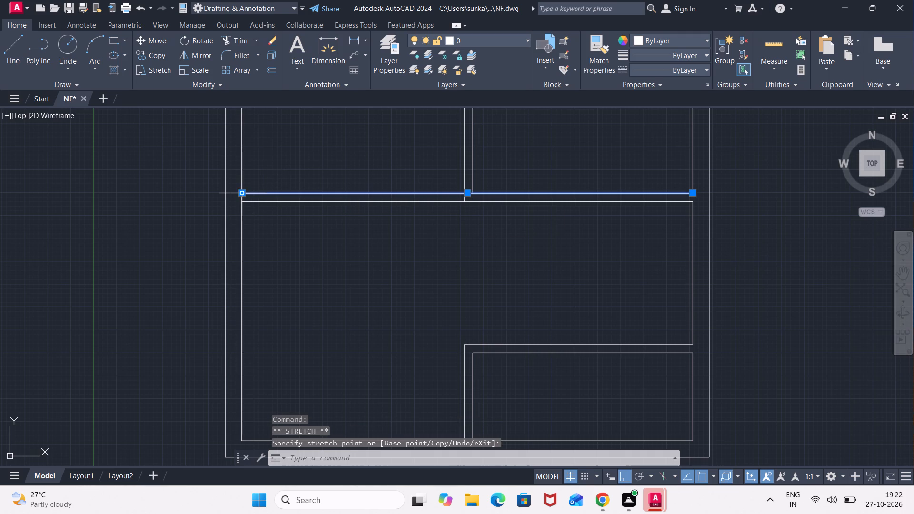
pyautogui.press('Escape')
pyautogui.press('Escape')
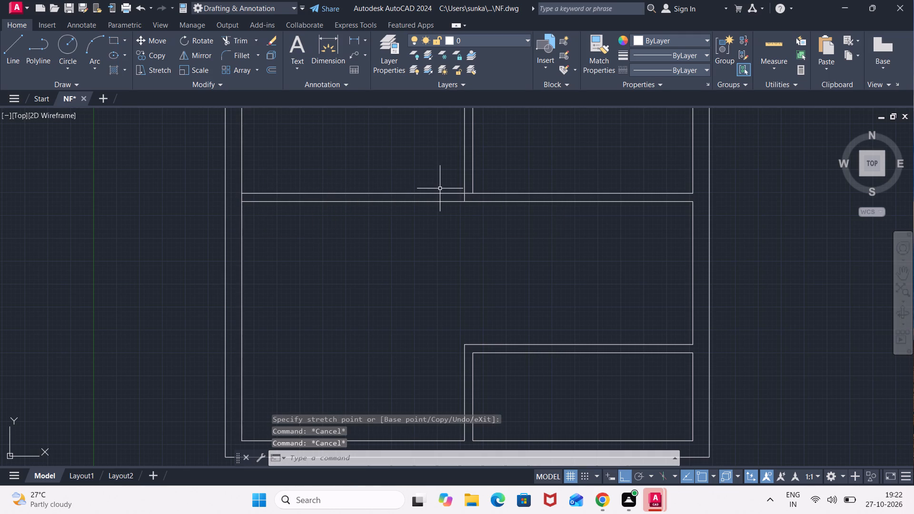
# Trim the central wall's left-hand line inside the extended partition, and the partition's upper line between the central wall's two lines.
pyautogui.write('TR')
pyautogui.press('Return')
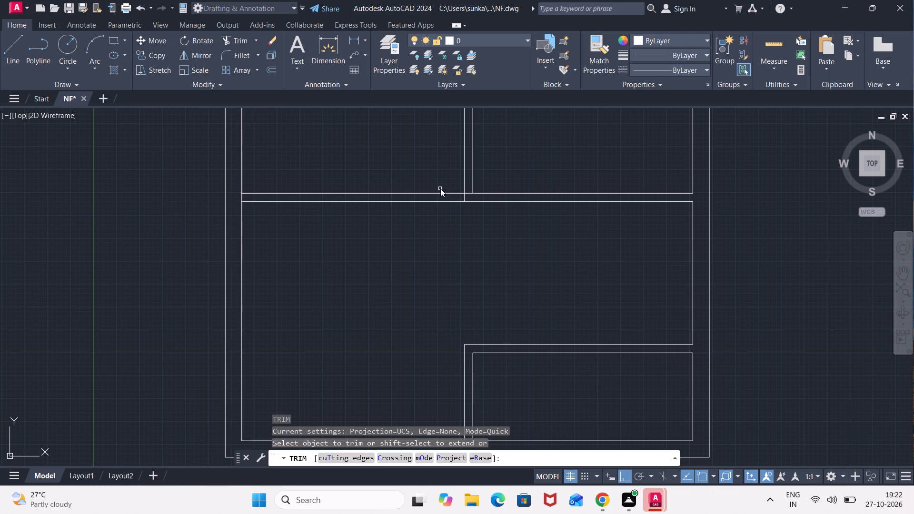
pyautogui.click(466, 198)
pyautogui.click(469, 194)
# Trim away the bottom outer wall's inner line along the lowest right-hand room.
pyautogui.scroll(-3, 663, 151)
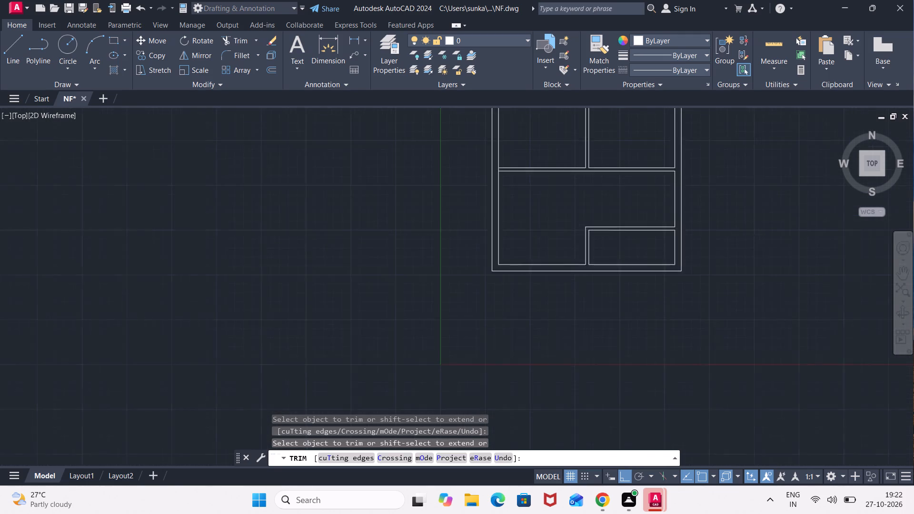
pyautogui.moveTo(653, 149); pyautogui.dragTo(666, 243, button='middle')
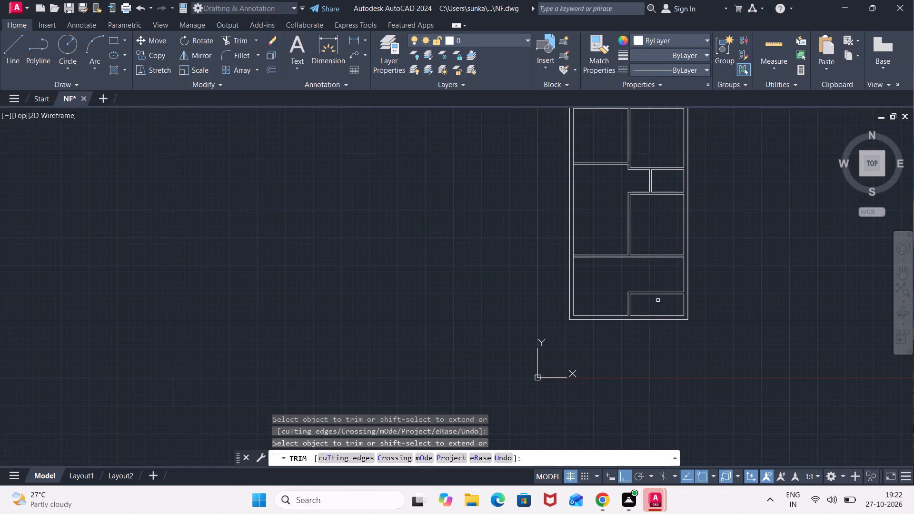
pyautogui.click(649, 314)
pyautogui.press('Escape')
# Stretch the lower end of the central wall's right-hand line to the bottom outer wall's outer line.
pyautogui.scroll(3, 636, 313)
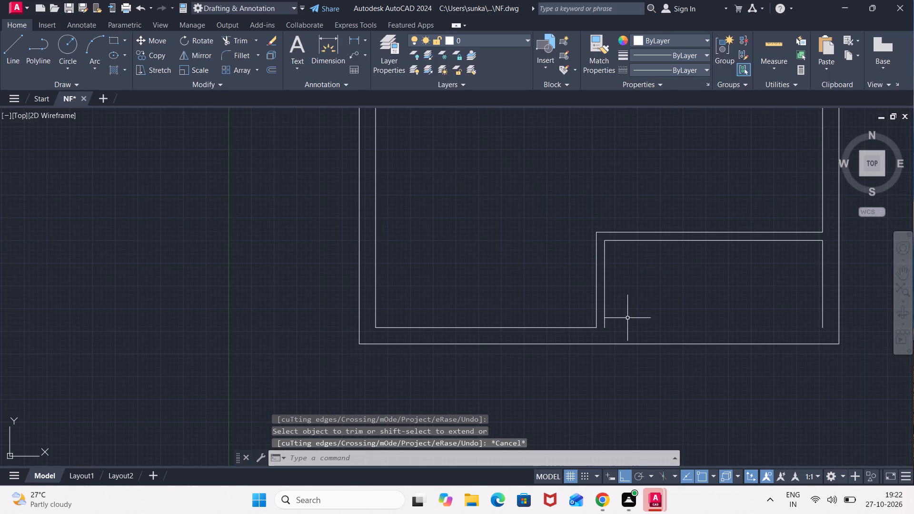
pyautogui.click(604, 326)
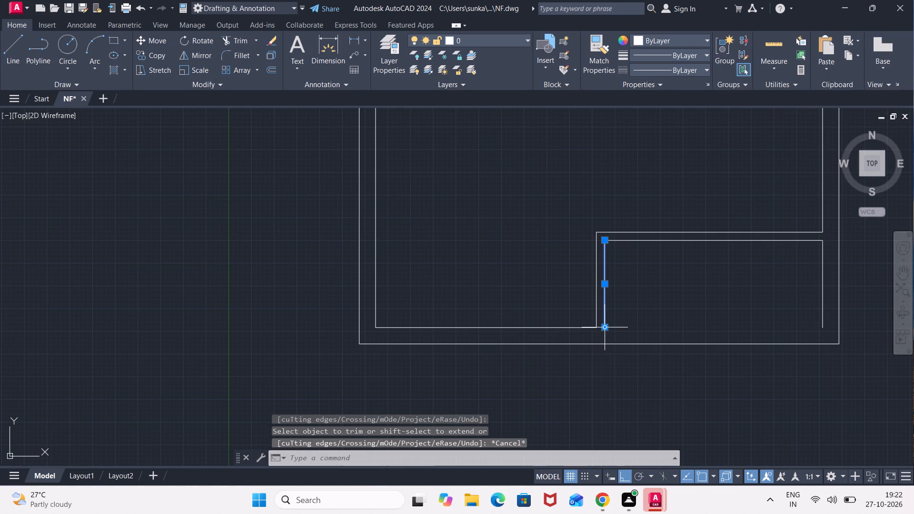
pyautogui.click(603, 326)
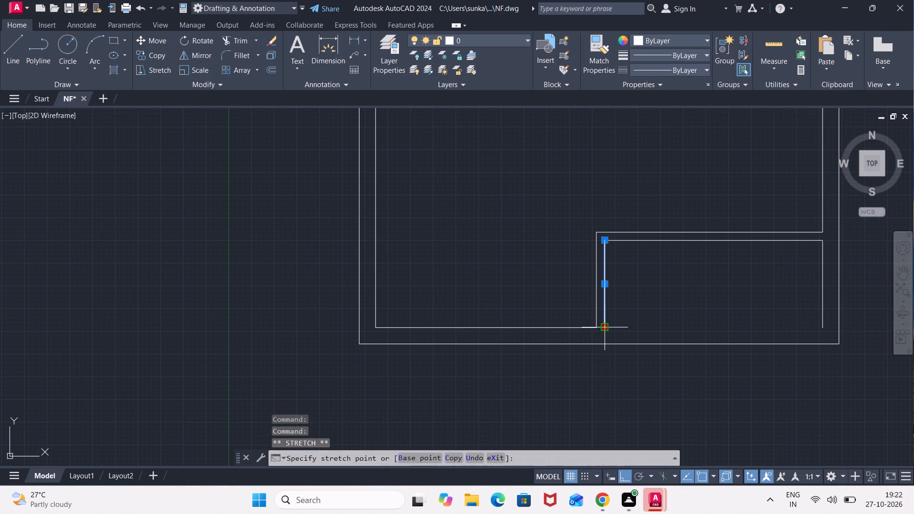
pyautogui.click(603, 347)
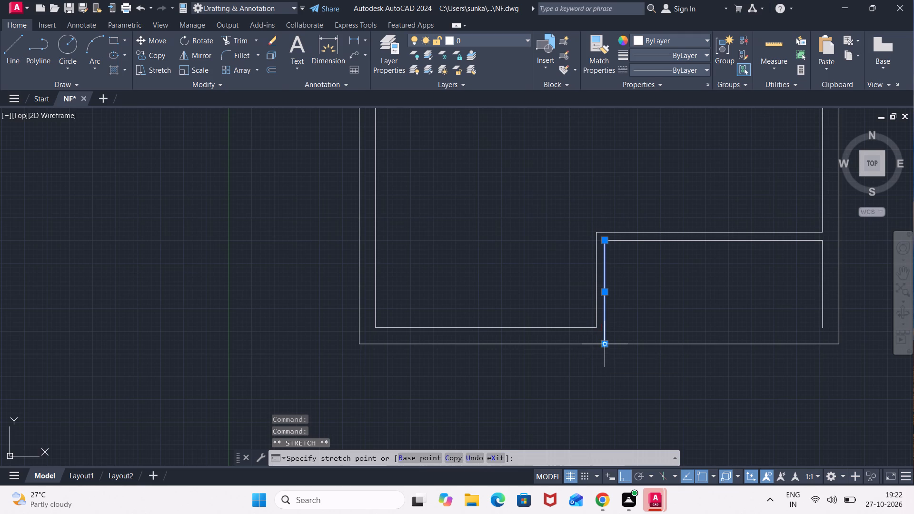
pyautogui.press('Escape')
pyautogui.press('Escape')
pyautogui.press('Escape')
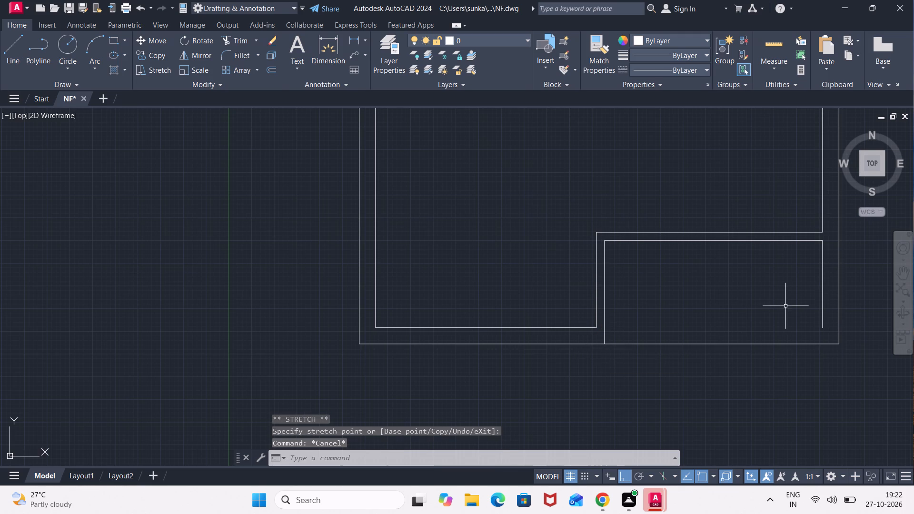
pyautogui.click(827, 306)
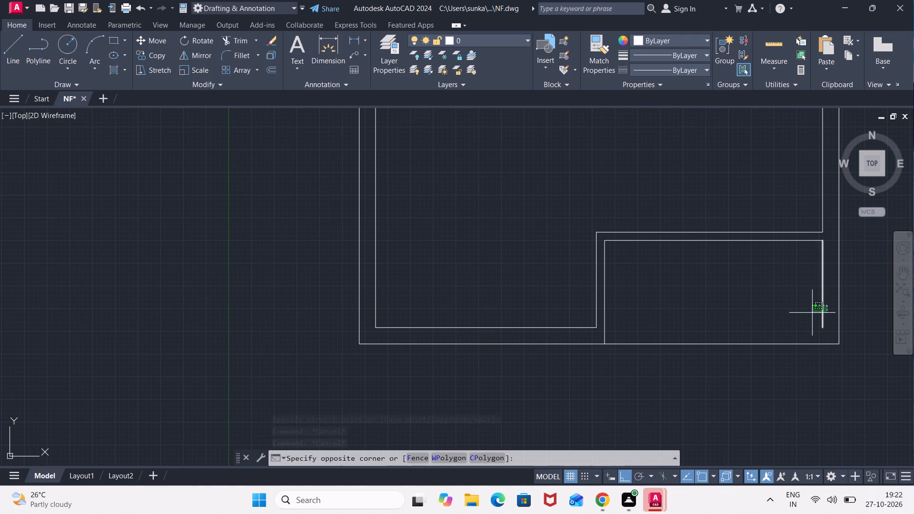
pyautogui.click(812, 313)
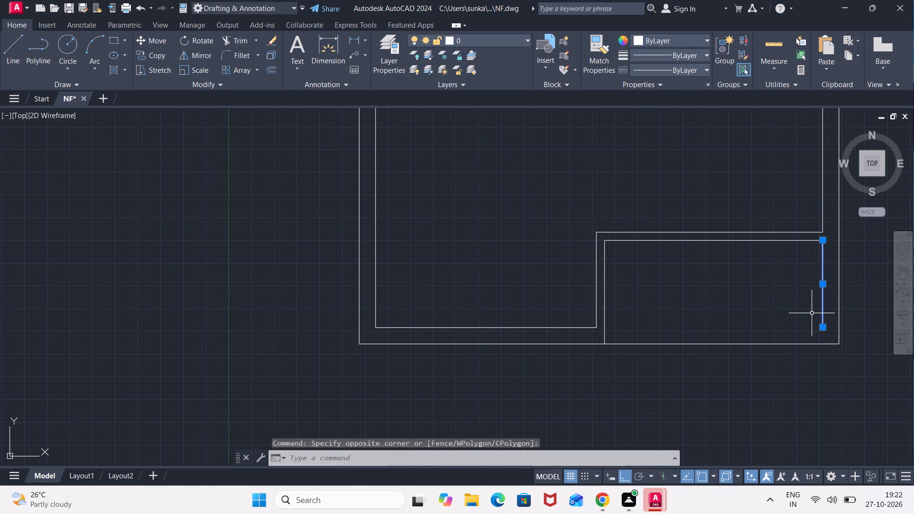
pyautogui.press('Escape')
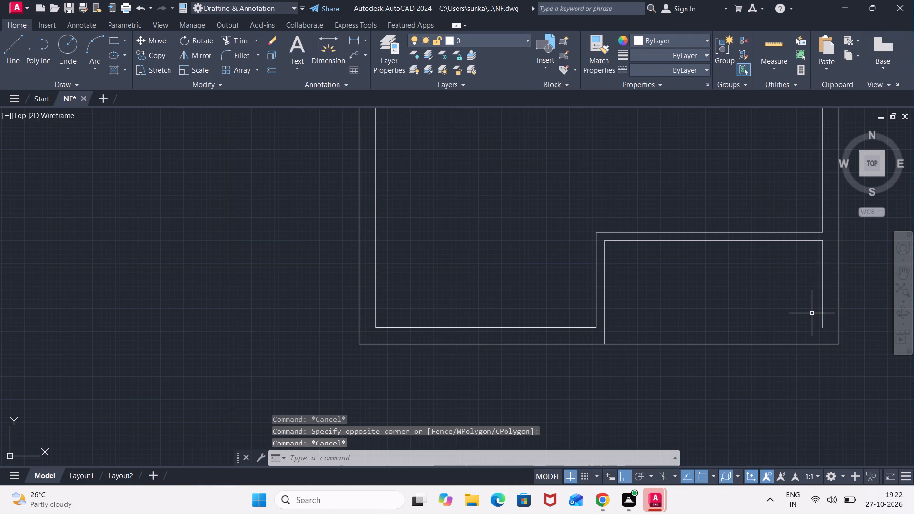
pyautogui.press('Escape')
# Stretch the right end of the lowest partition's lower line to the right outer wall's outer line.
pyautogui.click(801, 240)
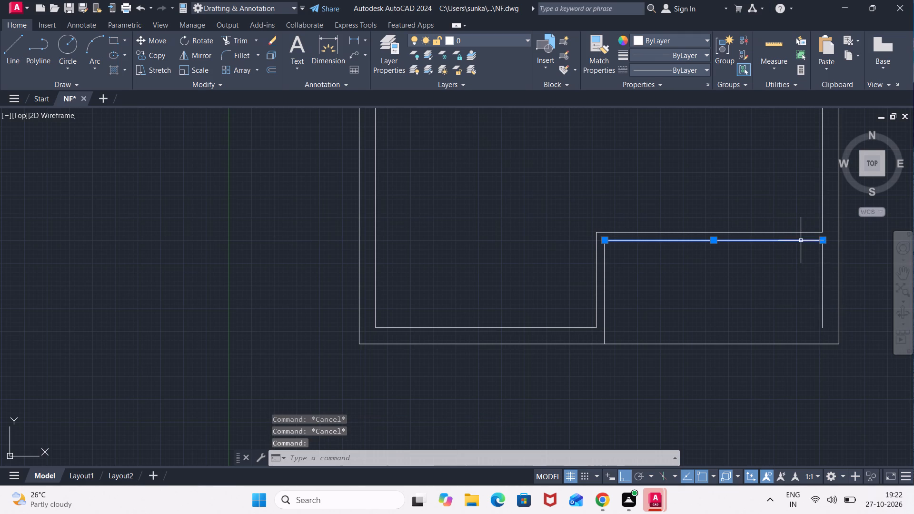
pyautogui.click(821, 239)
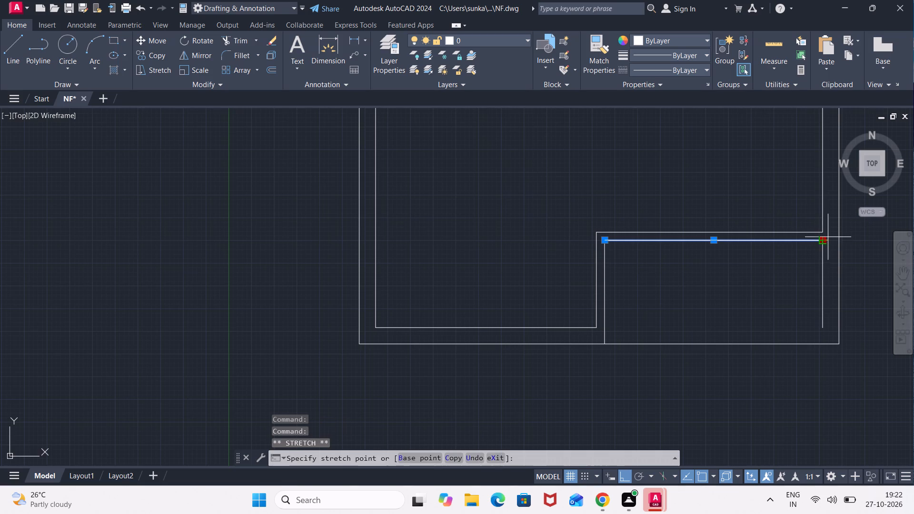
pyautogui.click(840, 242)
pyautogui.press('Escape')
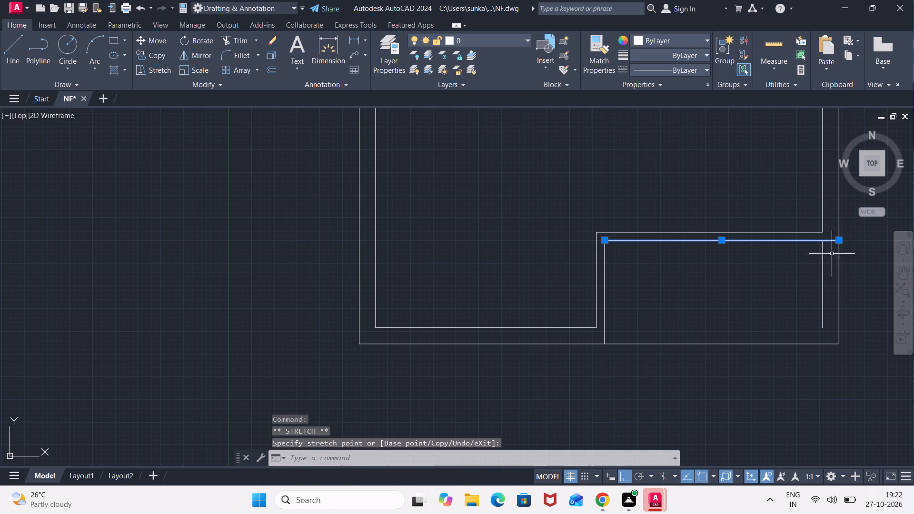
pyautogui.press('Escape')
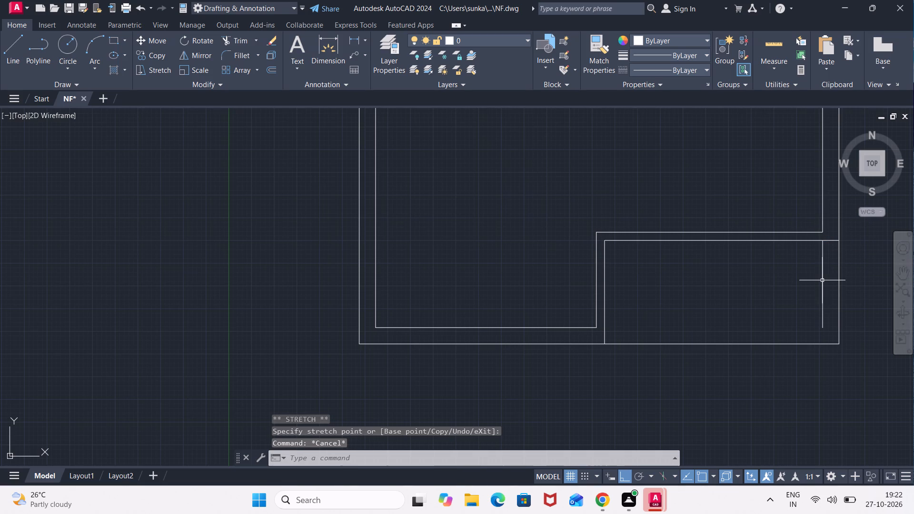
pyautogui.press('Escape')
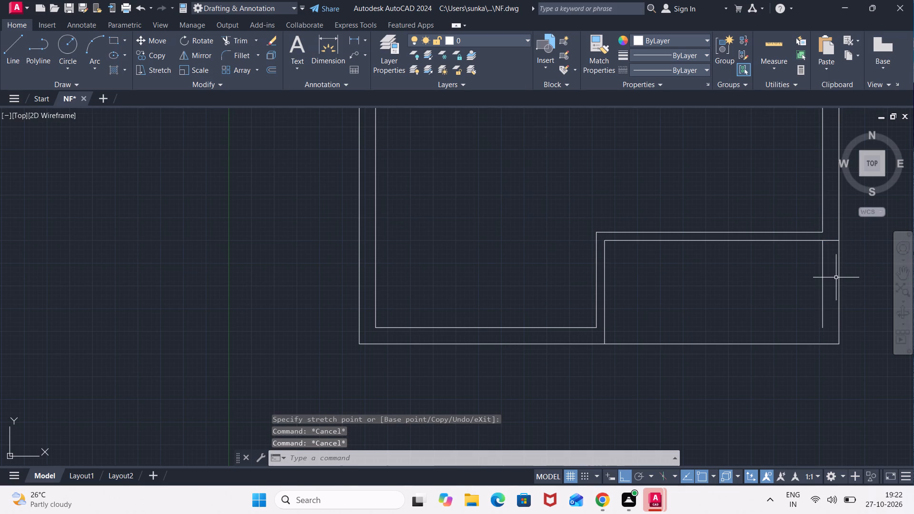
# Offset the lowest right-hand room's right inner wall line outward and the bottom outer wall's outer line inward, both by 4.5".
pyautogui.press('o')
pyautogui.press('Return')
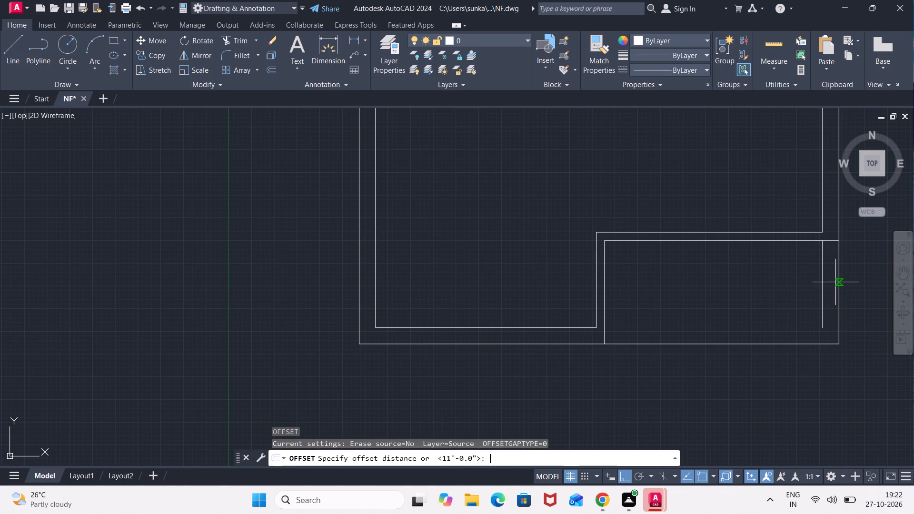
pyautogui.write('4.5')
pyautogui.hotkey('shift', '"')
pyautogui.press('Return')
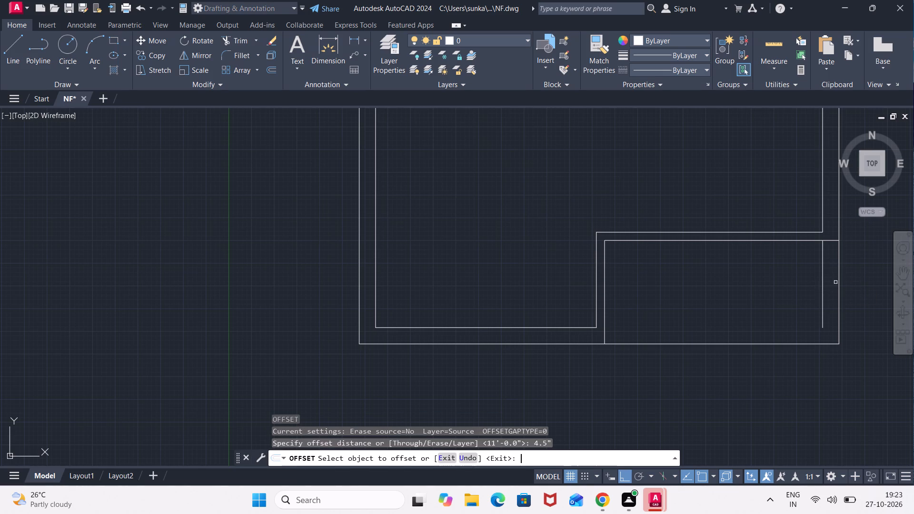
pyautogui.click(822, 302)
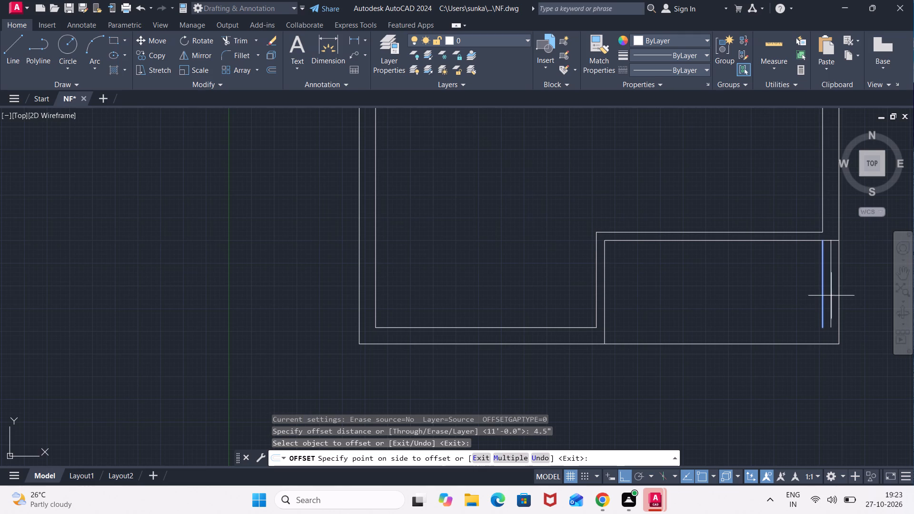
pyautogui.click(834, 293)
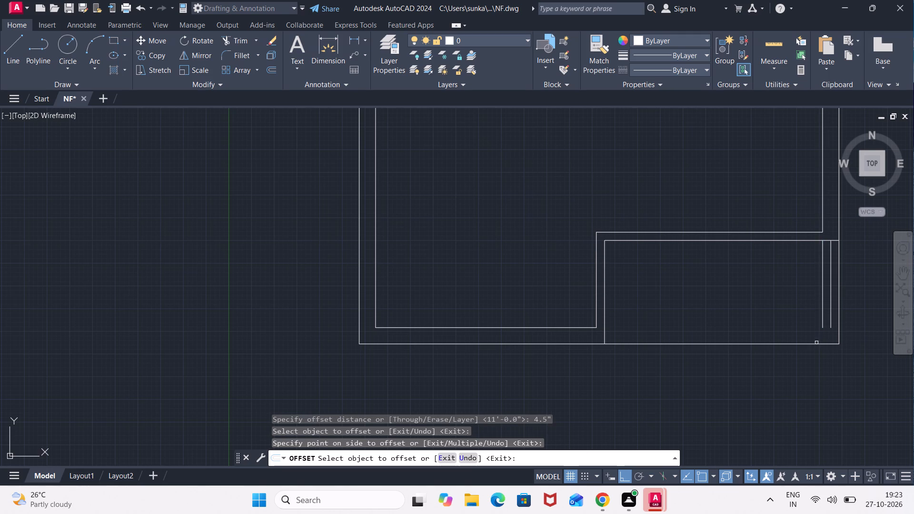
pyautogui.click(815, 345)
pyautogui.click(806, 322)
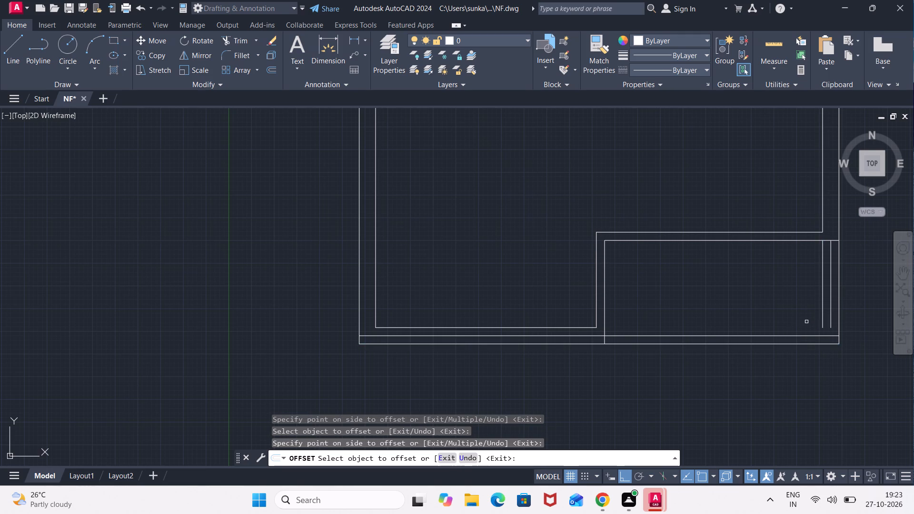
pyautogui.press('Escape')
# Delete the original right inner wall line of the lowest right-hand room, keeping its 4.5" offset copy.
pyautogui.click(824, 319)
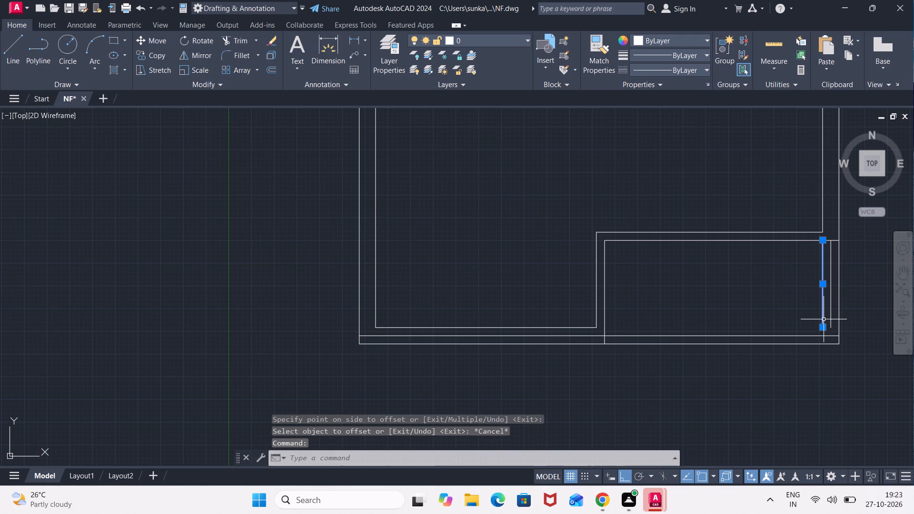
pyautogui.press('Delete')
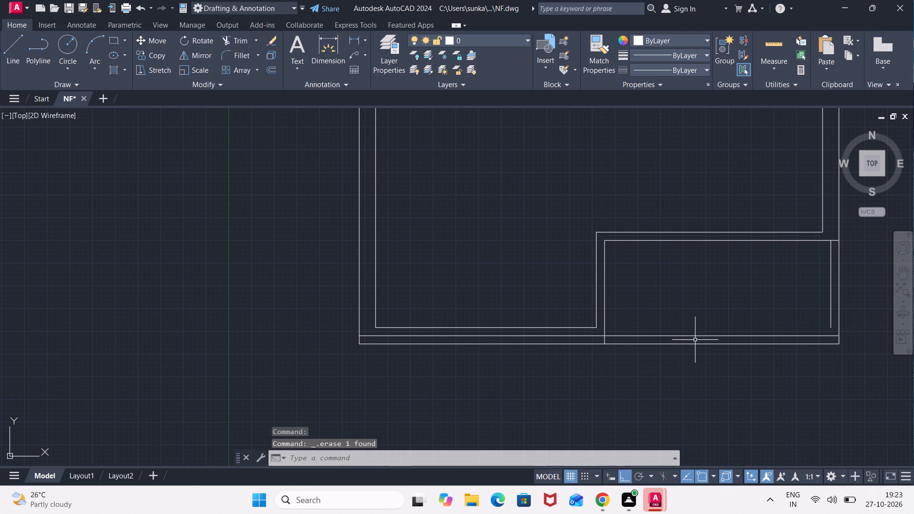
# Trim away the new bottom wall line to the left of the central wall's right-hand line.
pyautogui.write('TR')
pyautogui.press('Return')
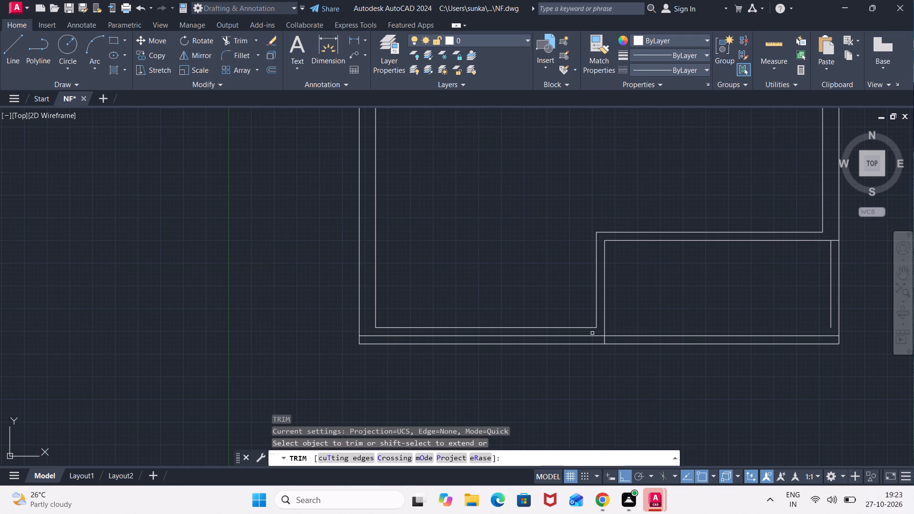
pyautogui.click(588, 336)
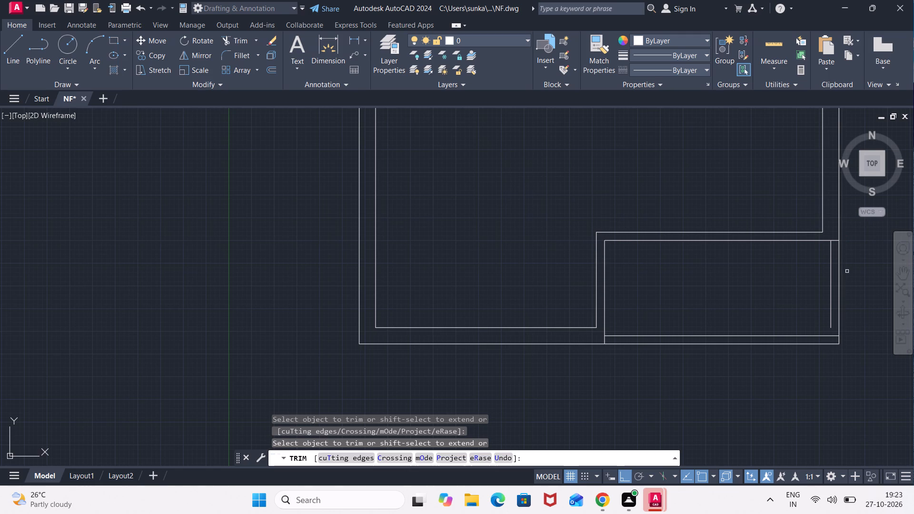
pyautogui.press('Escape')
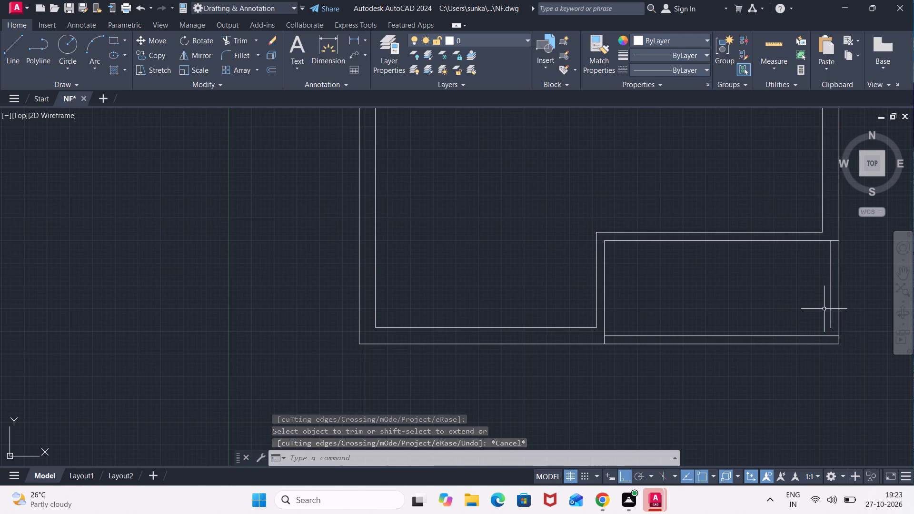
# Stretch the lower end of the lowest right-hand room's new right inner line down to the new bottom inner line.
pyautogui.click(829, 310)
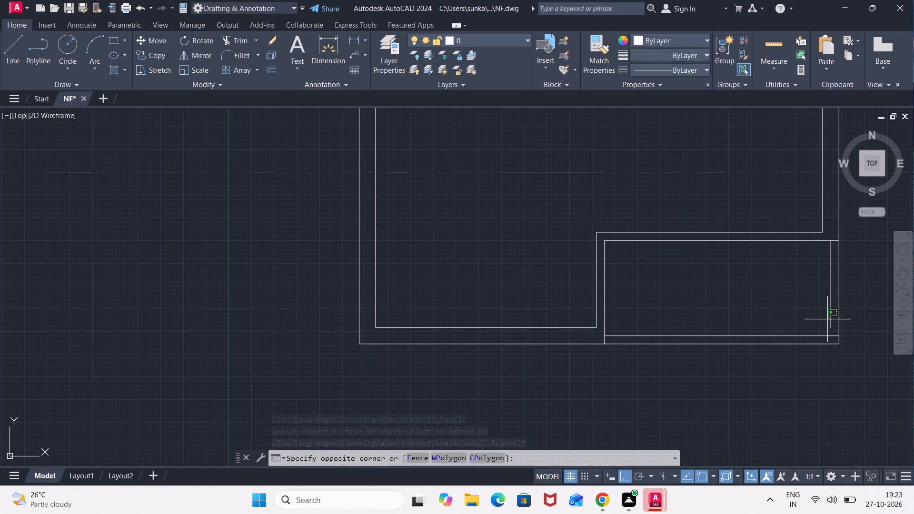
pyautogui.click(833, 313)
pyautogui.click(831, 315)
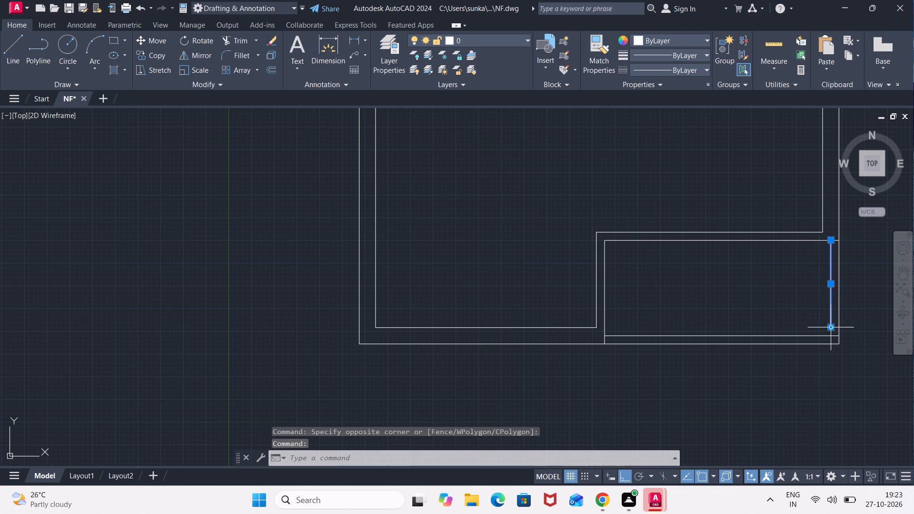
pyautogui.click(831, 327)
pyautogui.click(833, 339)
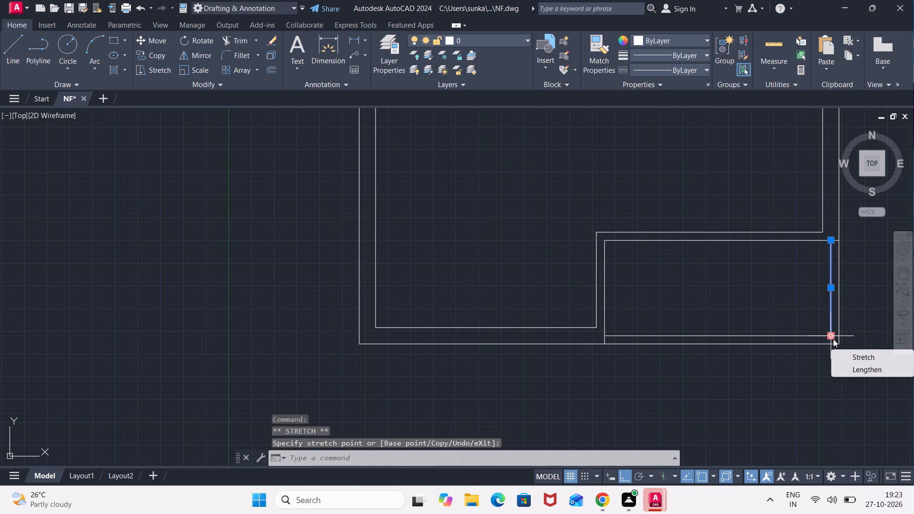
pyautogui.press('Escape')
pyautogui.press('Escape')
pyautogui.press('Escape')
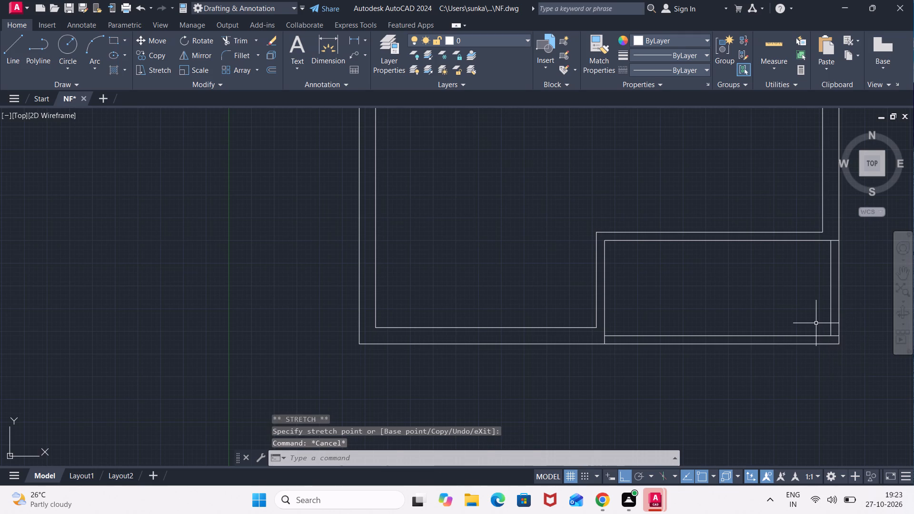
# Trim the bottom inner line's stub beyond the right inner line at the lowest right-hand room's bottom-right corner.
pyautogui.write('TR')
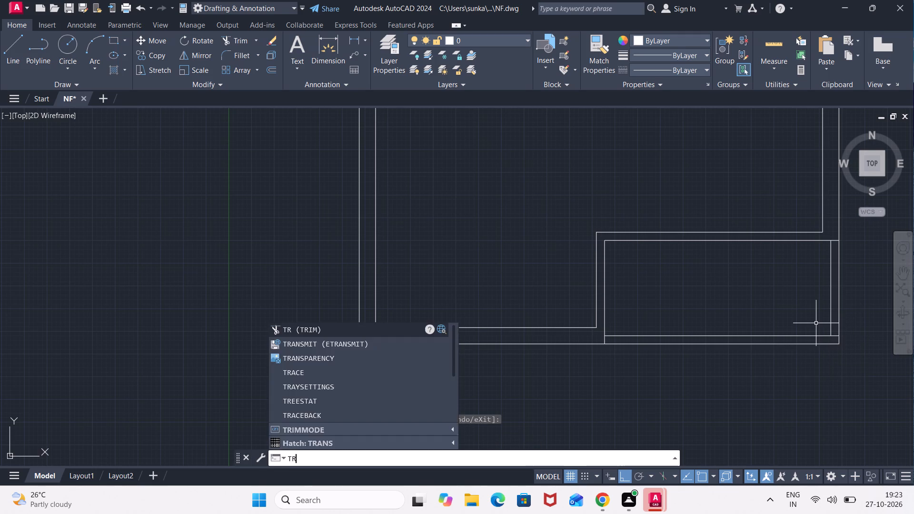
pyautogui.press('Return')
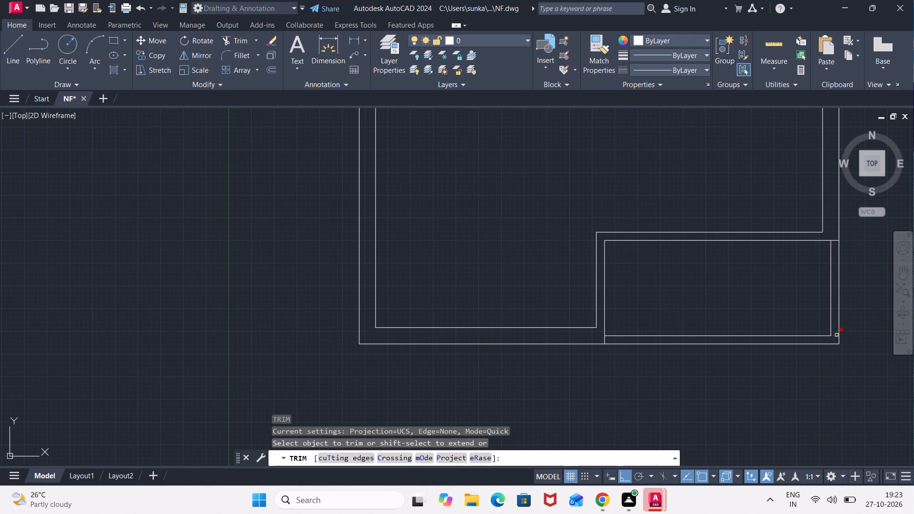
pyautogui.click(837, 336)
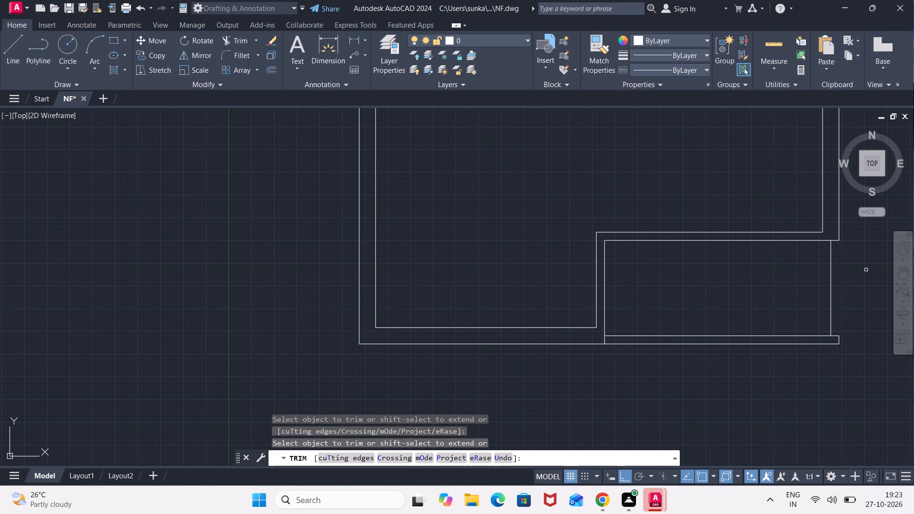
pyautogui.hotkey('ctrl', 'z')
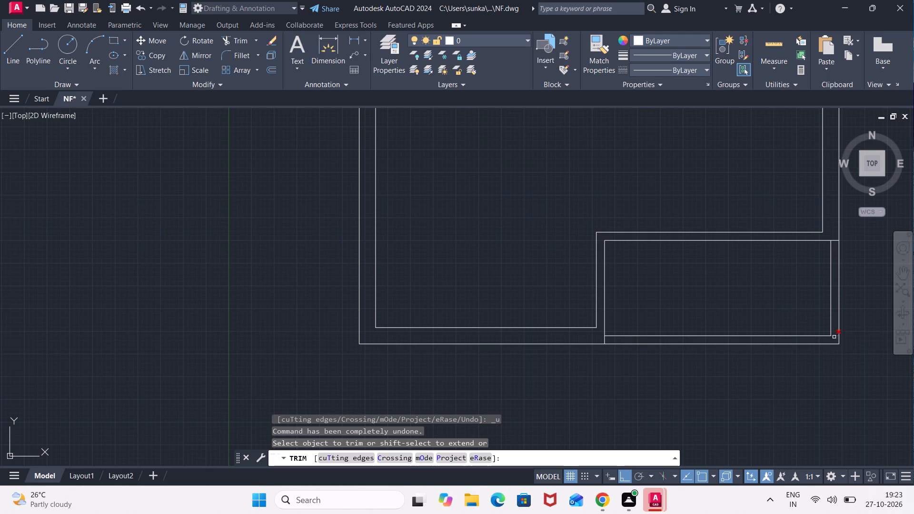
pyautogui.click(834, 336)
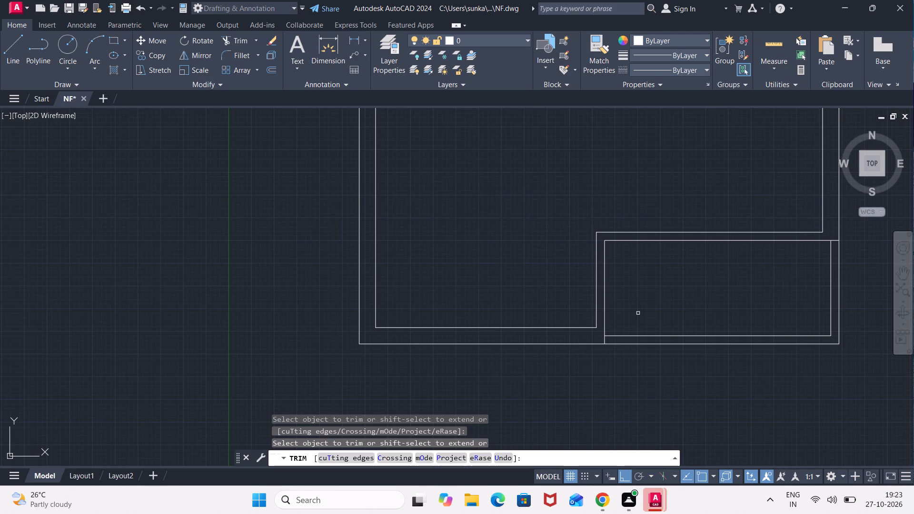
pyautogui.scroll(-1, 647, 294)
pyautogui.moveTo(647, 294); pyautogui.dragTo(676, 382, button='middle')
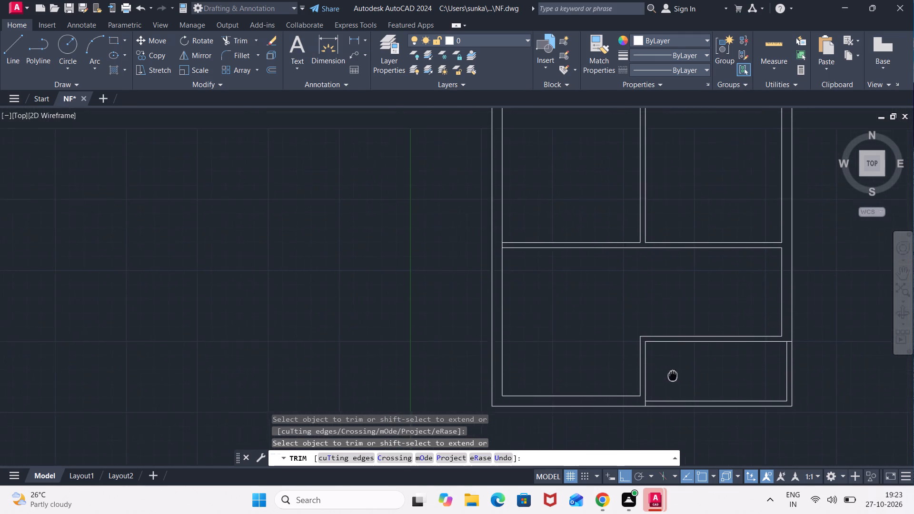
pyautogui.moveTo(676, 382); pyautogui.dragTo(694, 403, button='middle')
pyautogui.press('Escape')
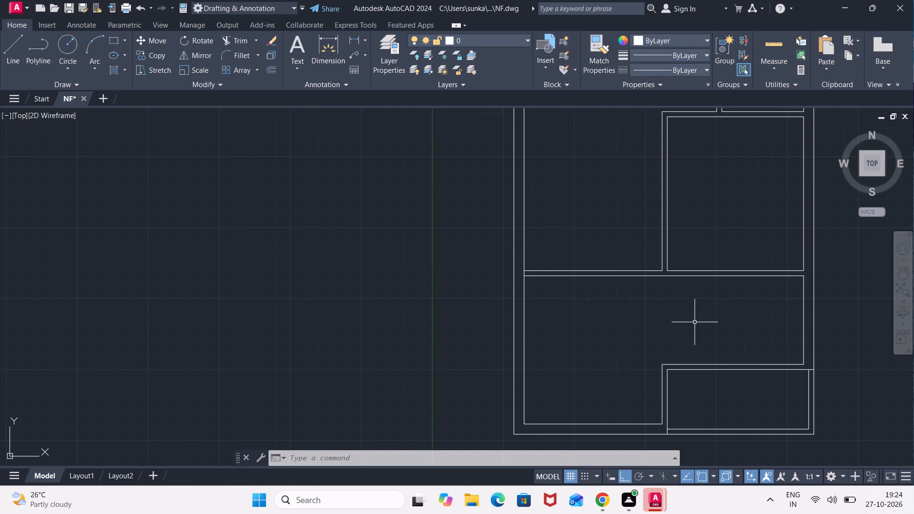
# Offset the right inner wall line of the room above the lowest right-hand room 10' to the left.
pyautogui.press('o')
pyautogui.press('Return')
pyautogui.write("10'")
pyautogui.press('Return')
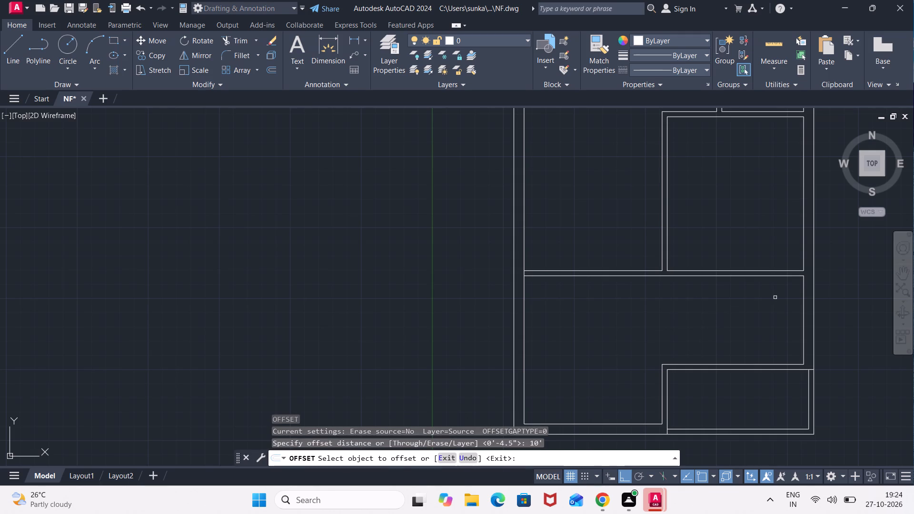
pyautogui.click(805, 335)
pyautogui.click(732, 354)
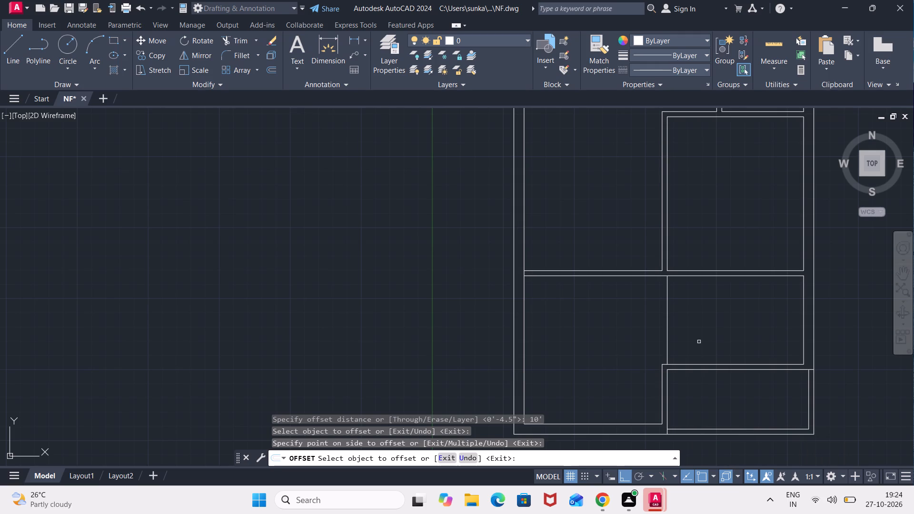
pyautogui.moveTo(741, 348); pyautogui.dragTo(759, 286, button='middle')
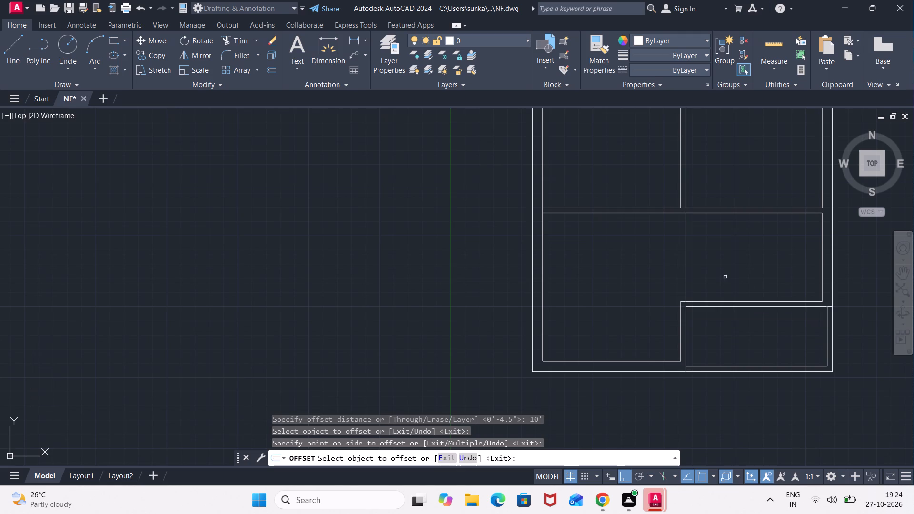
pyautogui.press('Escape')
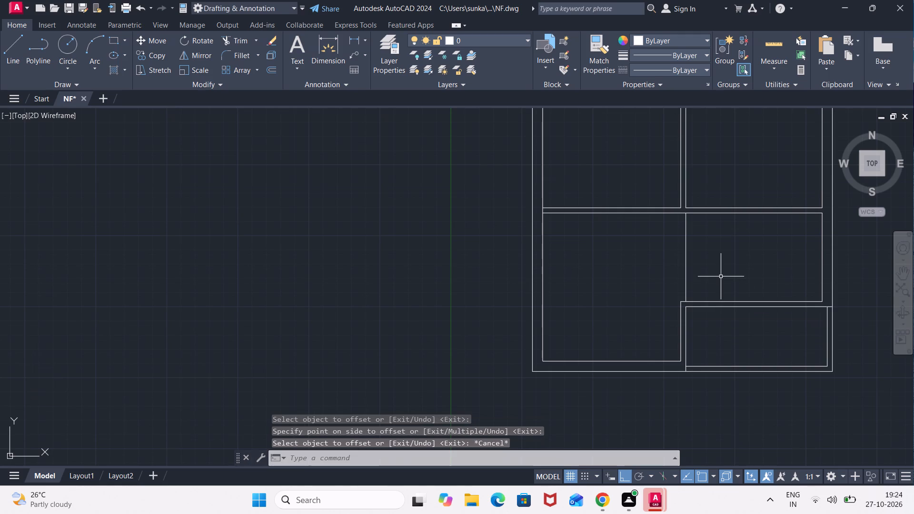
# Offset the left inner line of the room above the lowest right-hand room successively 10" to the right for four stair tread lines.
pyautogui.press('o')
pyautogui.press('Return')
pyautogui.write('10"')
pyautogui.press('Return')
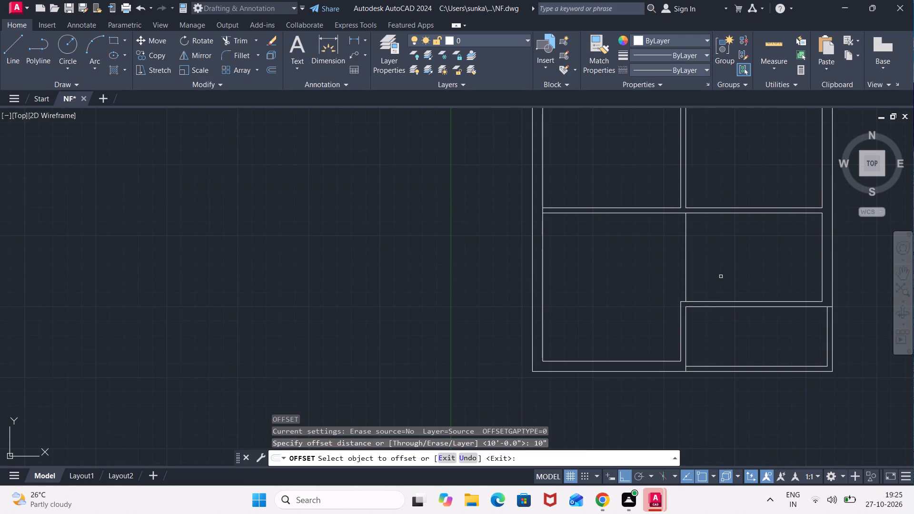
pyautogui.click(687, 289)
pyautogui.click(755, 277)
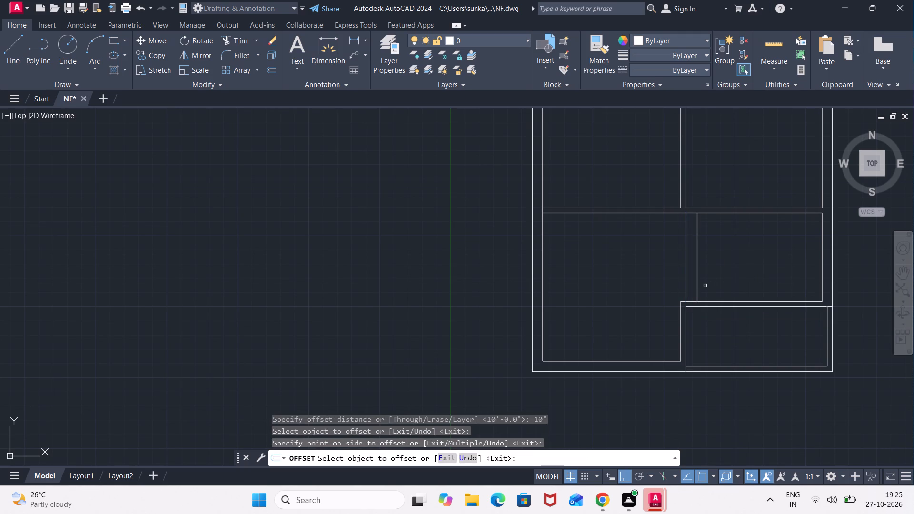
pyautogui.click(696, 295)
pyautogui.click(753, 282)
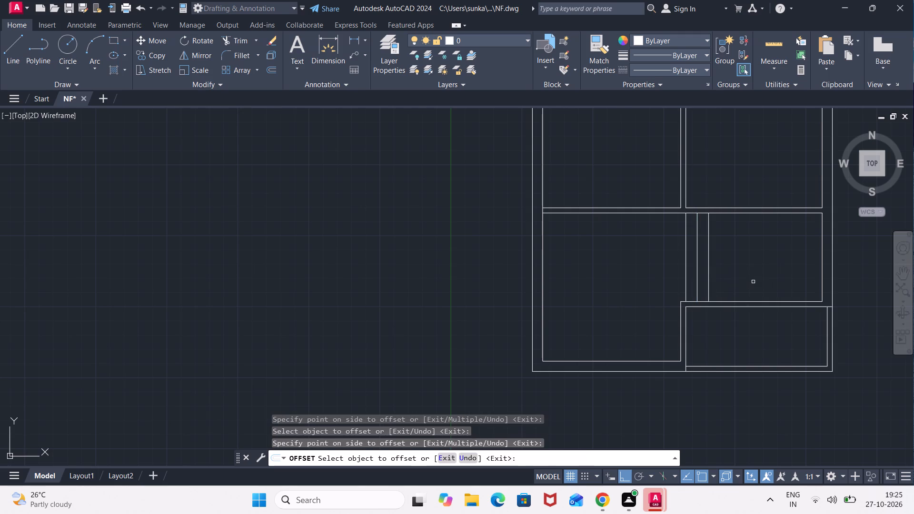
pyautogui.click(707, 290)
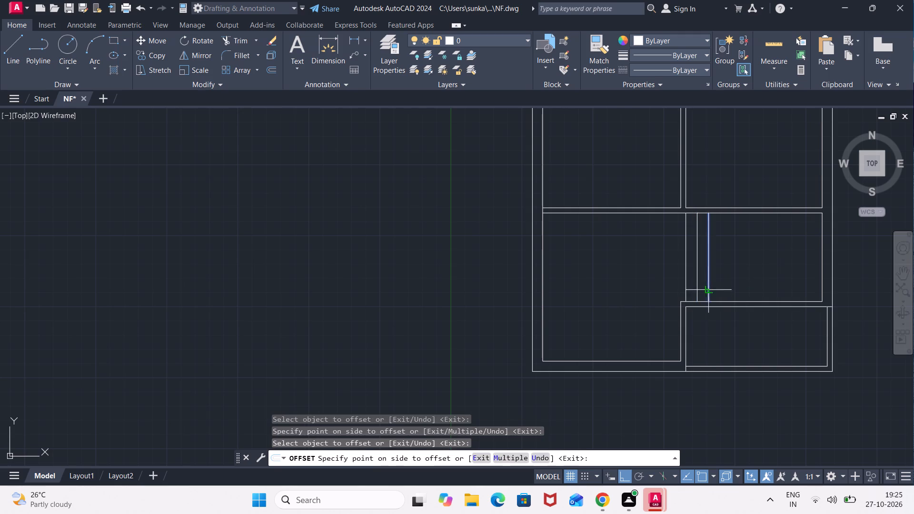
pyautogui.click(745, 274)
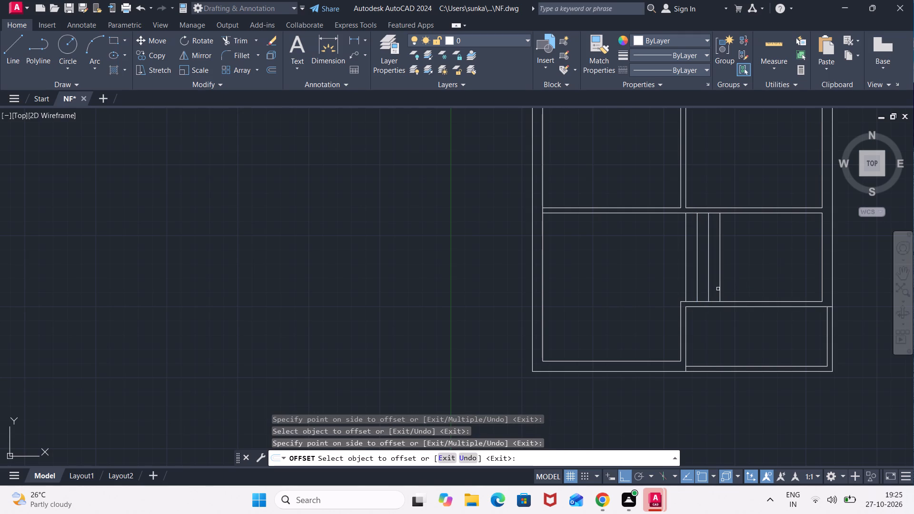
pyautogui.click(721, 288)
pyautogui.click(787, 273)
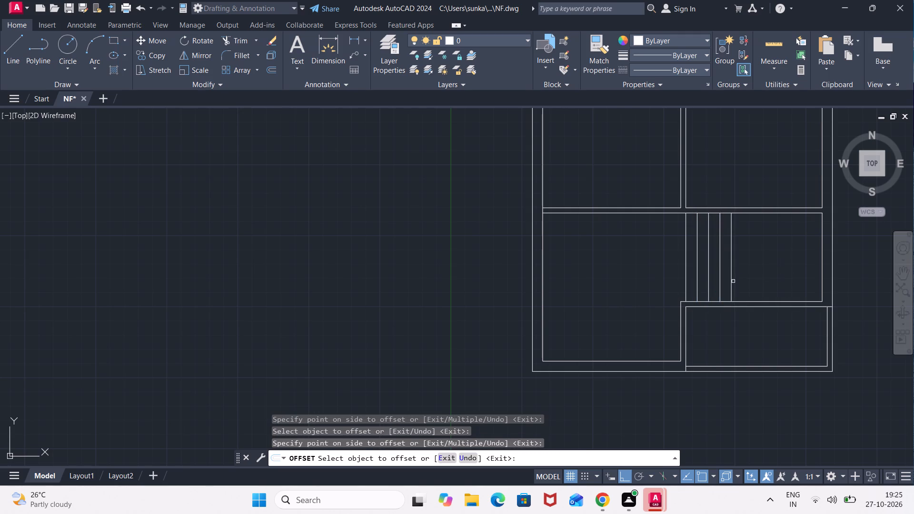
# Continue the staircase with four more tread lines, each offset 10" to the right of the previous one.
pyautogui.click(730, 288)
pyautogui.click(777, 279)
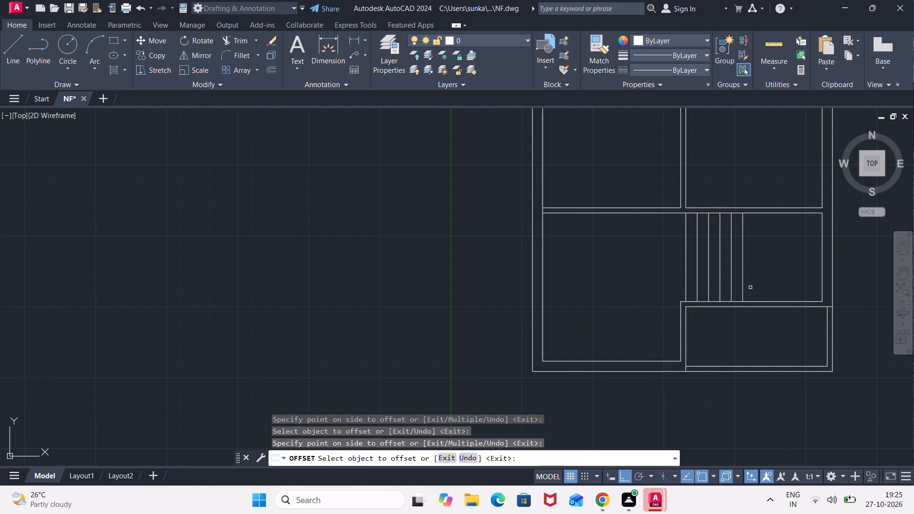
pyautogui.click(744, 290)
pyautogui.click(833, 271)
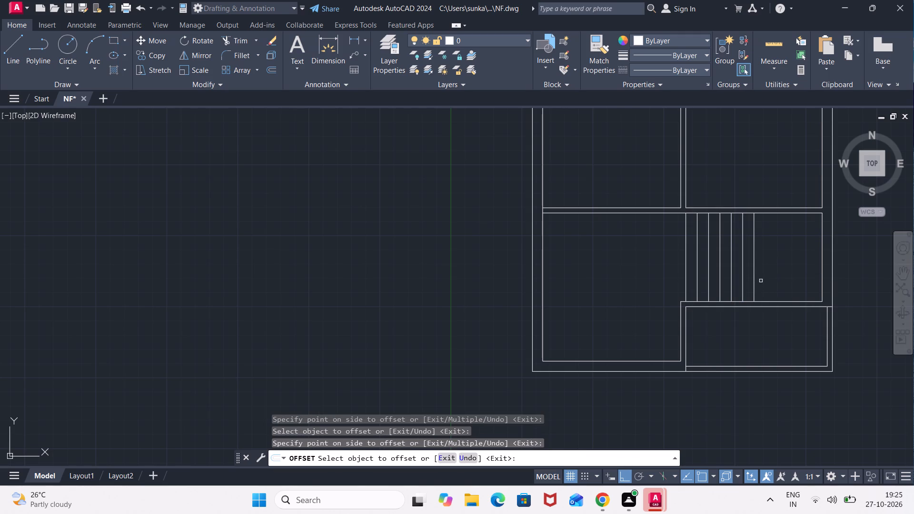
pyautogui.click(755, 285)
pyautogui.click(789, 270)
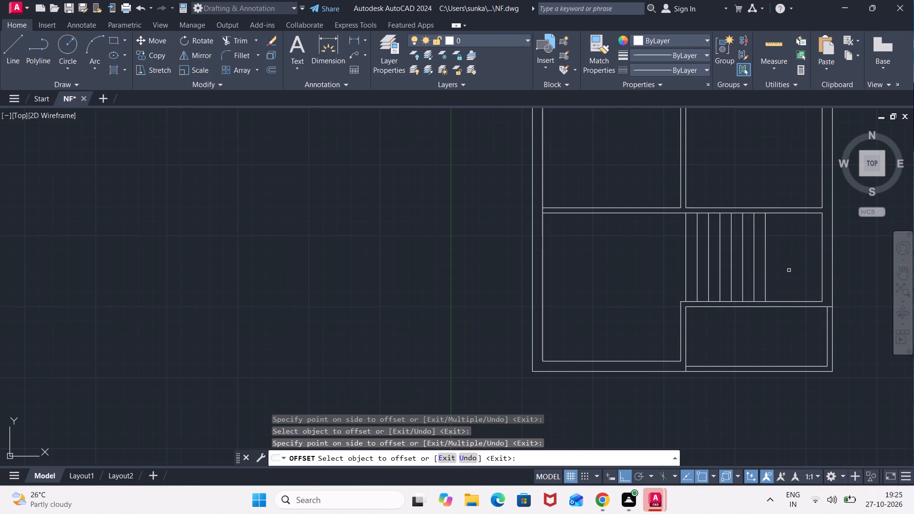
pyautogui.scroll(1, 789, 270)
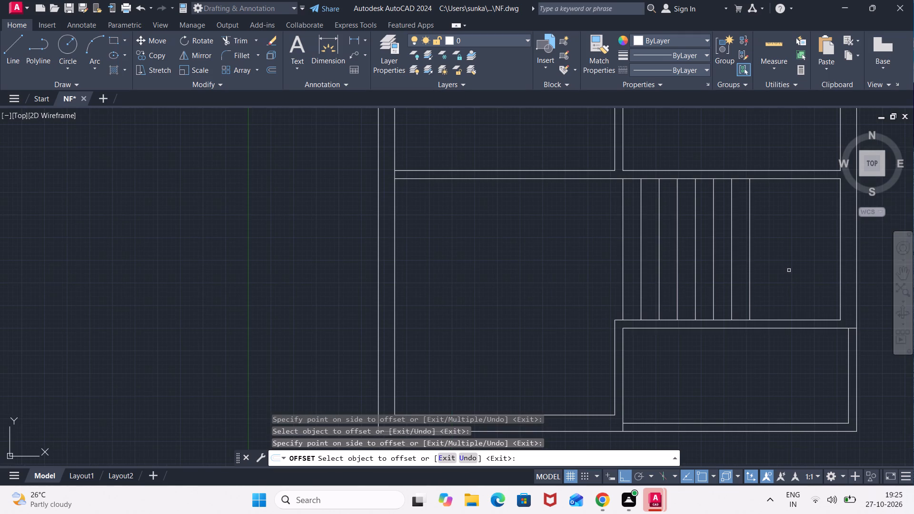
pyautogui.click(751, 296)
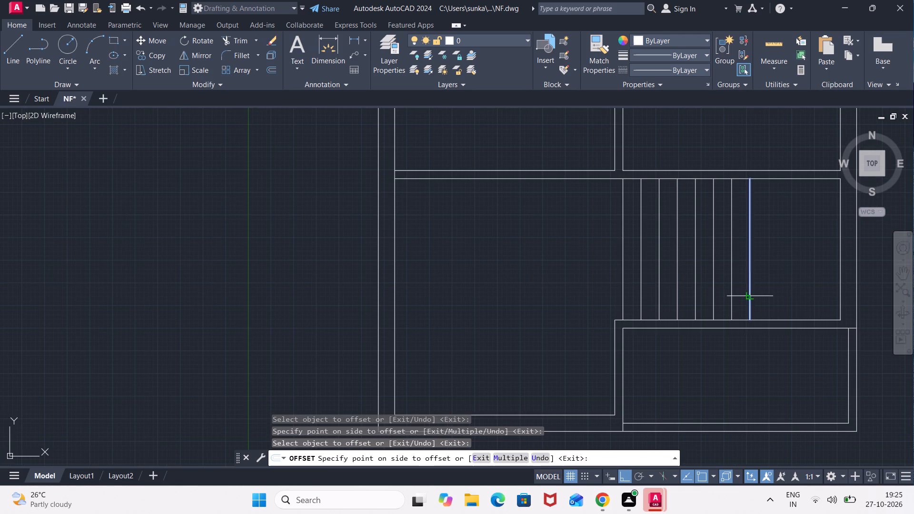
pyautogui.click(822, 269)
pyautogui.press('Escape')
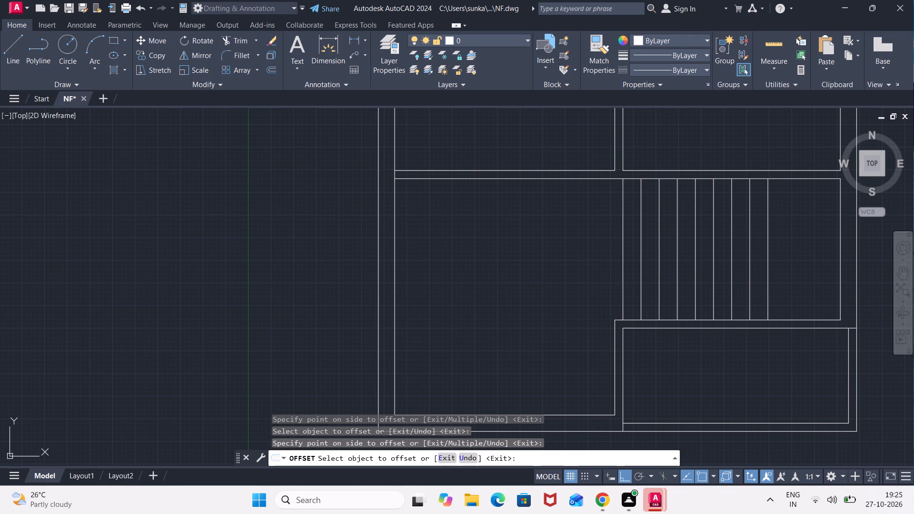
# Add a linear dimension across the staircase room from its right inner wall line to its left line, near the bottom wall.
pyautogui.click(355, 44)
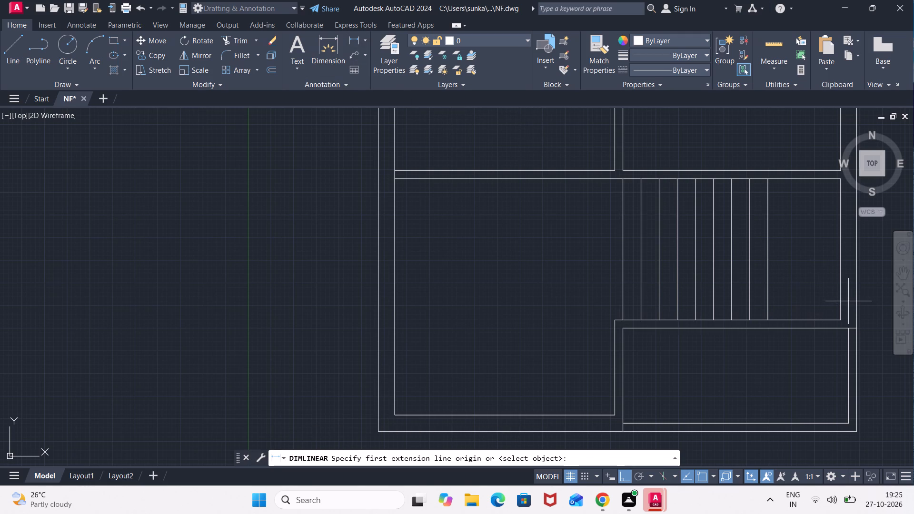
pyautogui.click(839, 307)
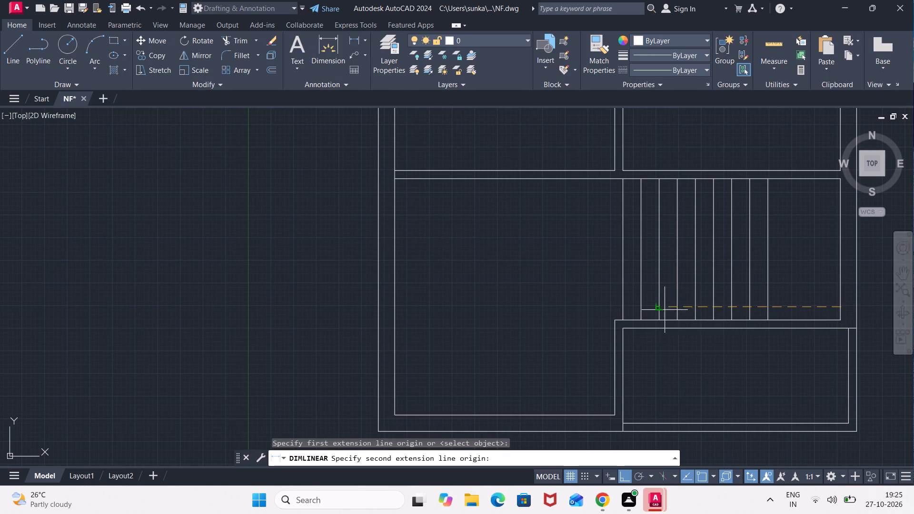
pyautogui.click(626, 311)
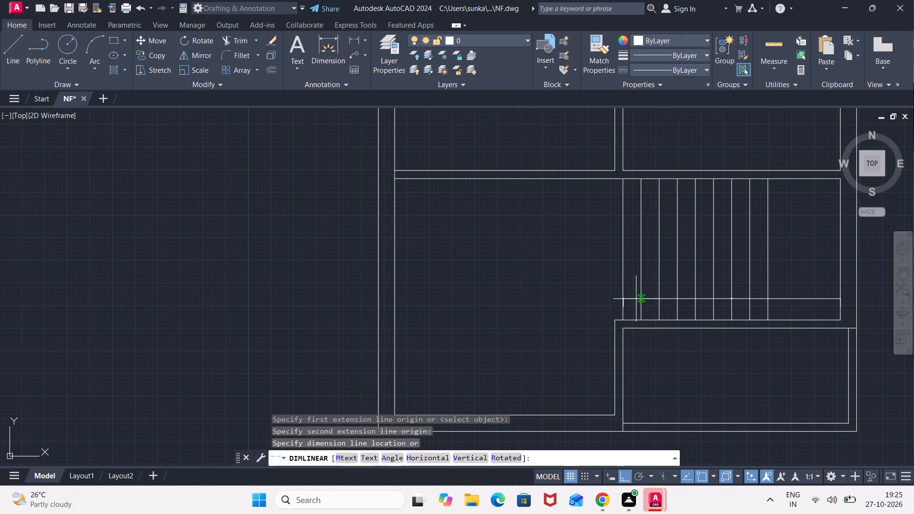
pyautogui.click(634, 306)
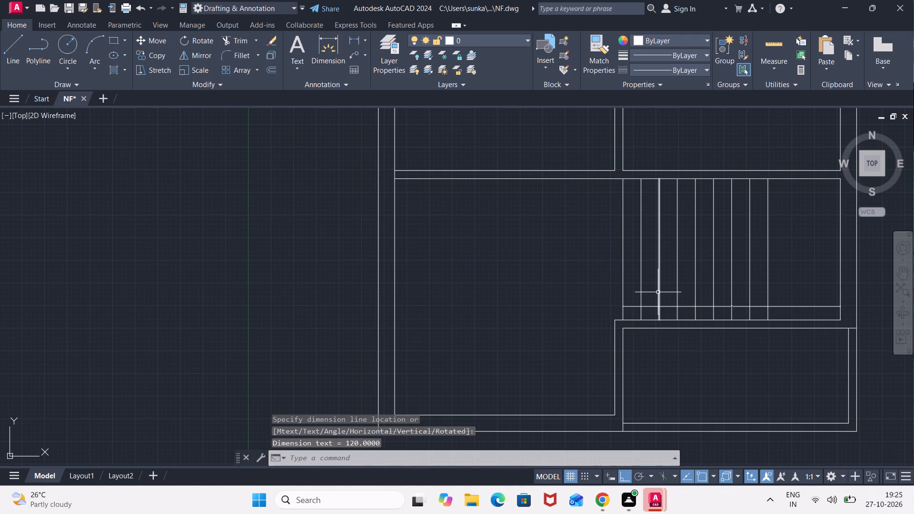
# Set the Standard dimension style's linear unit format to Engineering.
pyautogui.press('d')
pyautogui.press('Return')
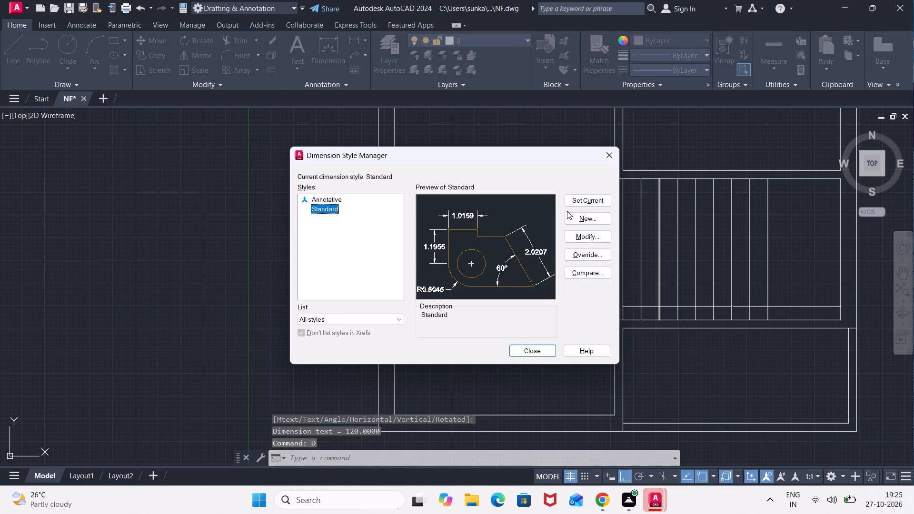
pyautogui.click(583, 239)
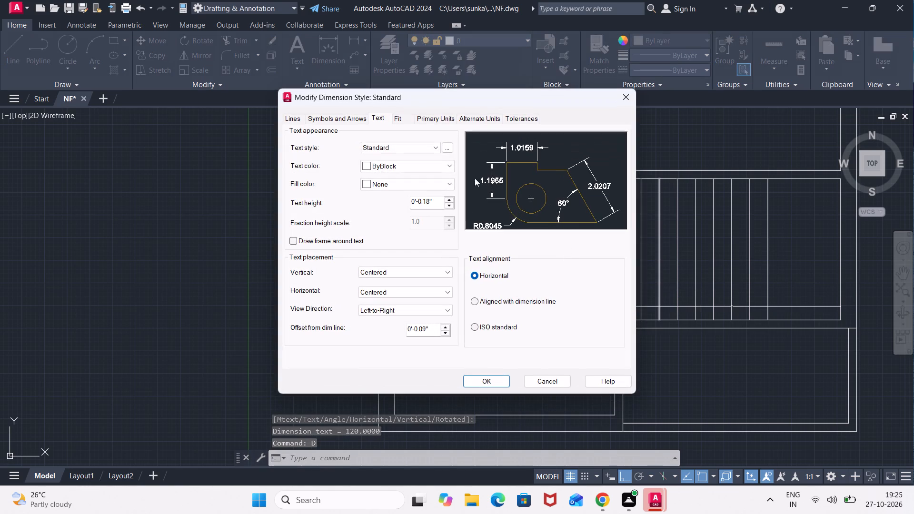
pyautogui.click(444, 114)
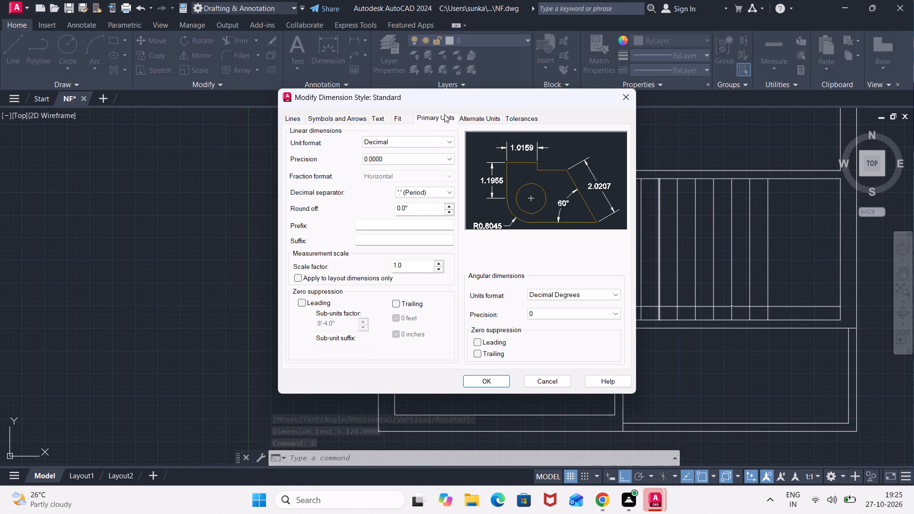
pyautogui.click(447, 144)
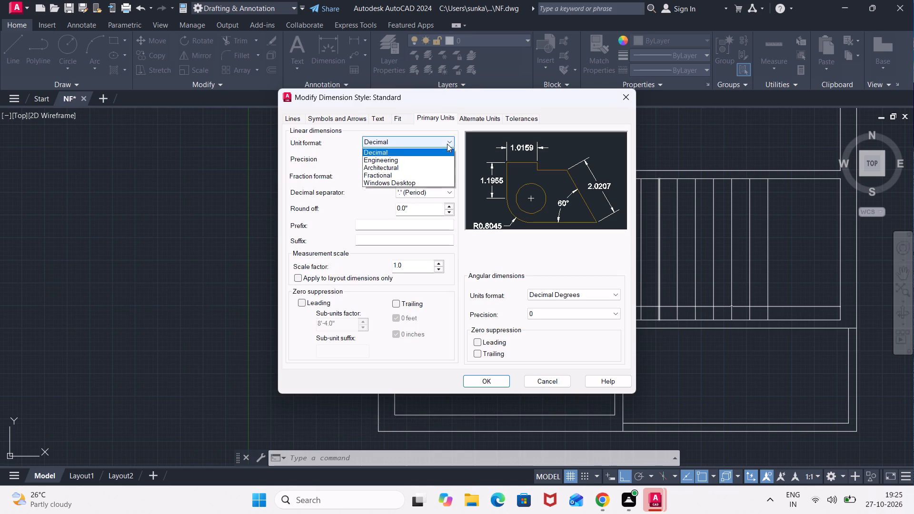
pyautogui.click(439, 166)
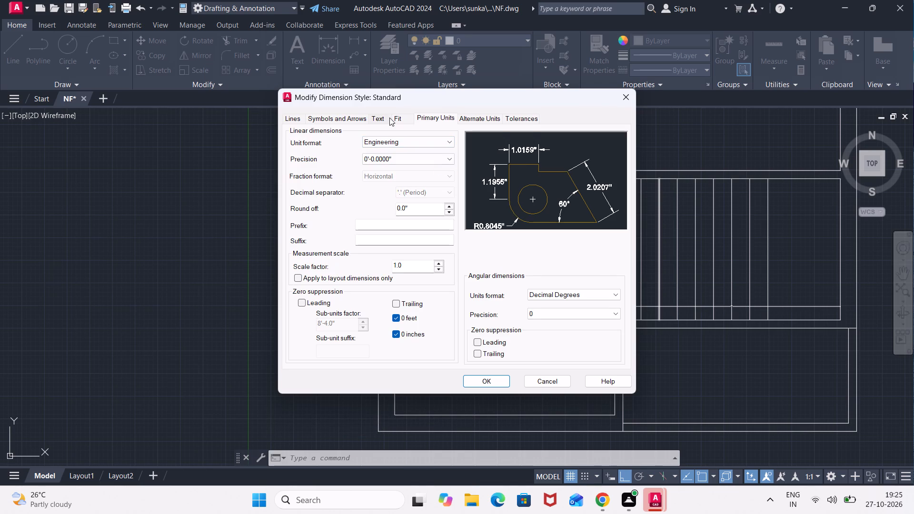
# Change the font of the Standard text style used by the dimensions to italic8.shx and apply it.
pyautogui.click(378, 120)
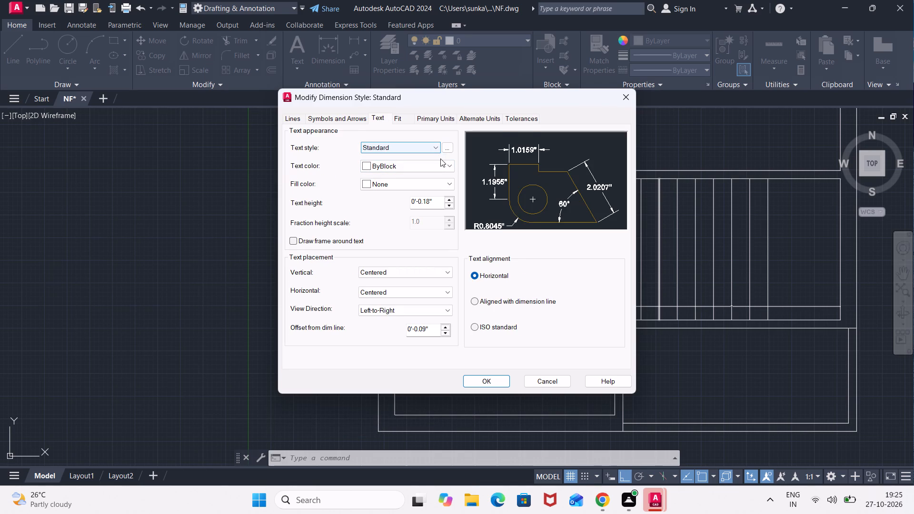
pyautogui.click(445, 150)
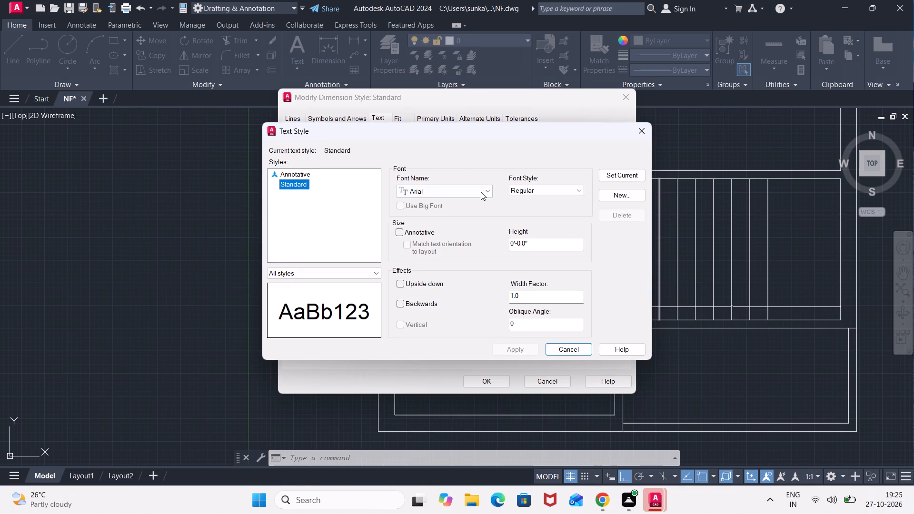
pyautogui.click(488, 189)
pyautogui.scroll(-11, 491, 231)
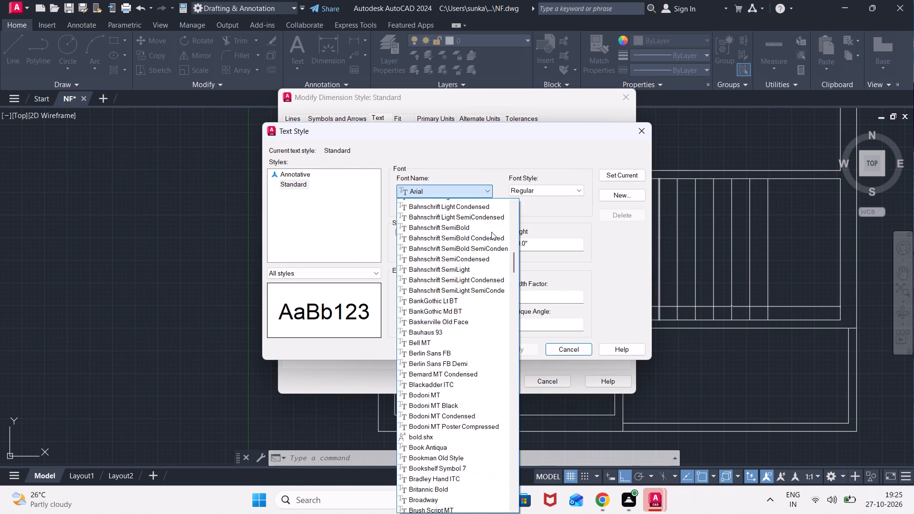
pyautogui.scroll(-14, 491, 232)
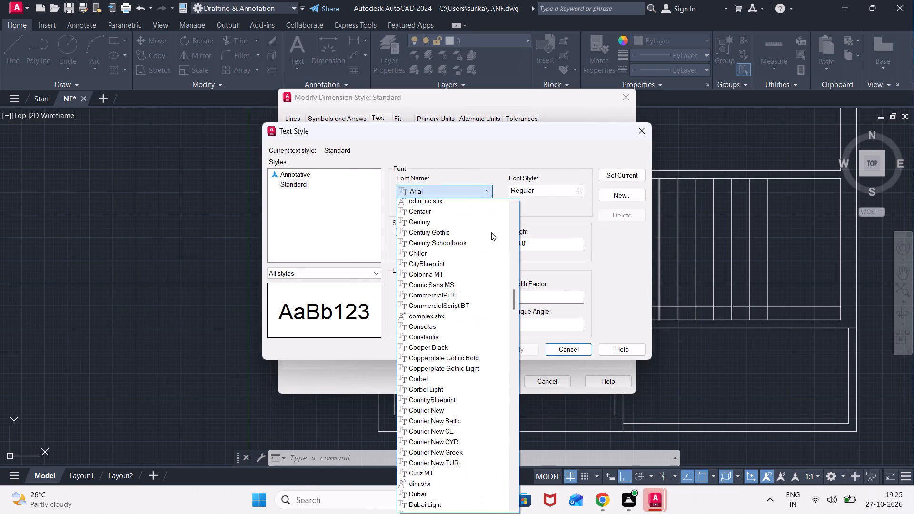
pyautogui.scroll(-18, 491, 232)
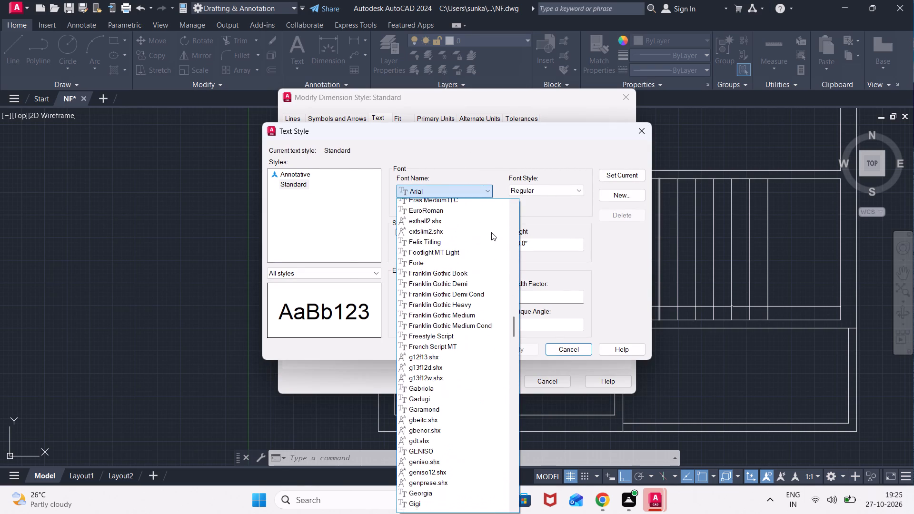
pyautogui.scroll(-9, 491, 232)
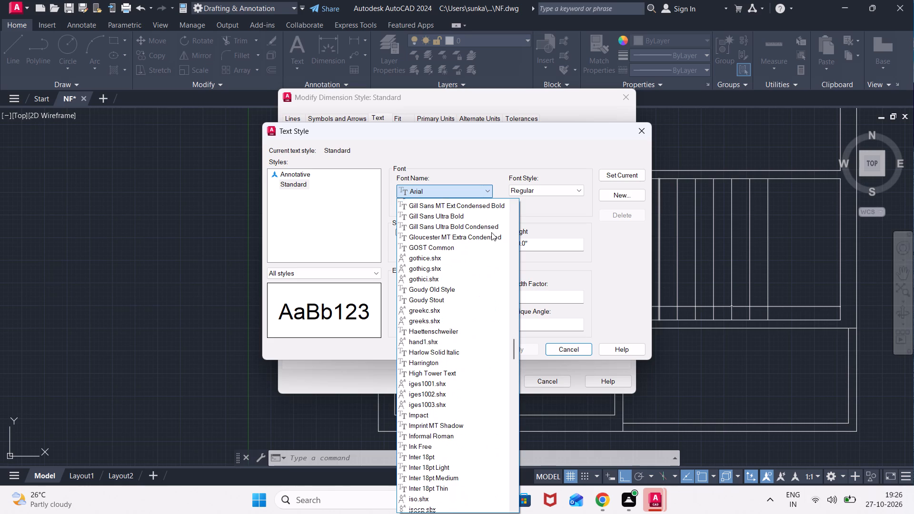
pyautogui.scroll(-2, 491, 232)
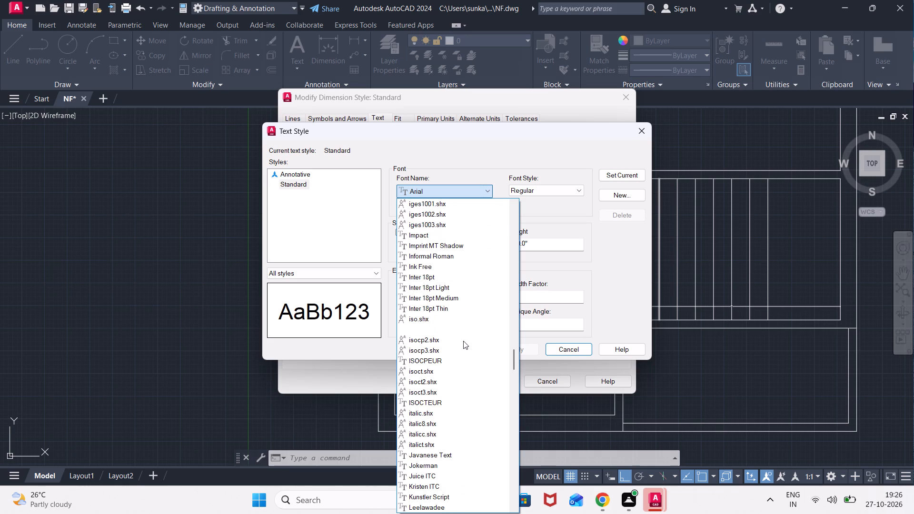
pyautogui.click(446, 423)
pyautogui.click(515, 352)
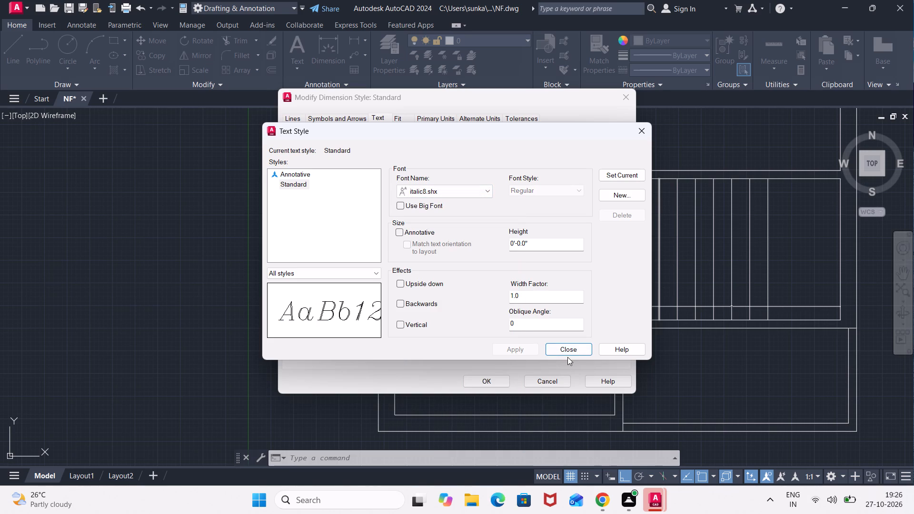
pyautogui.click(576, 347)
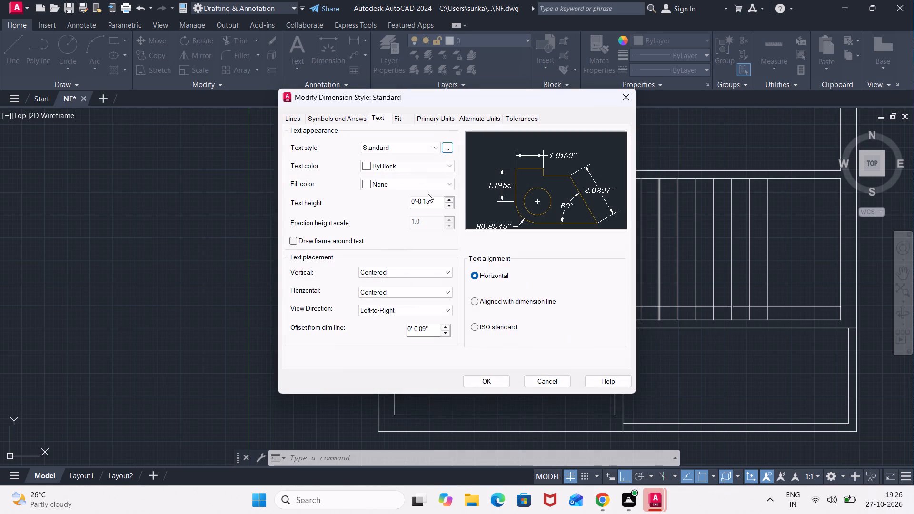
# Set the linear precision of the Standard dimension style to 0'-0.0".
pyautogui.click(451, 117)
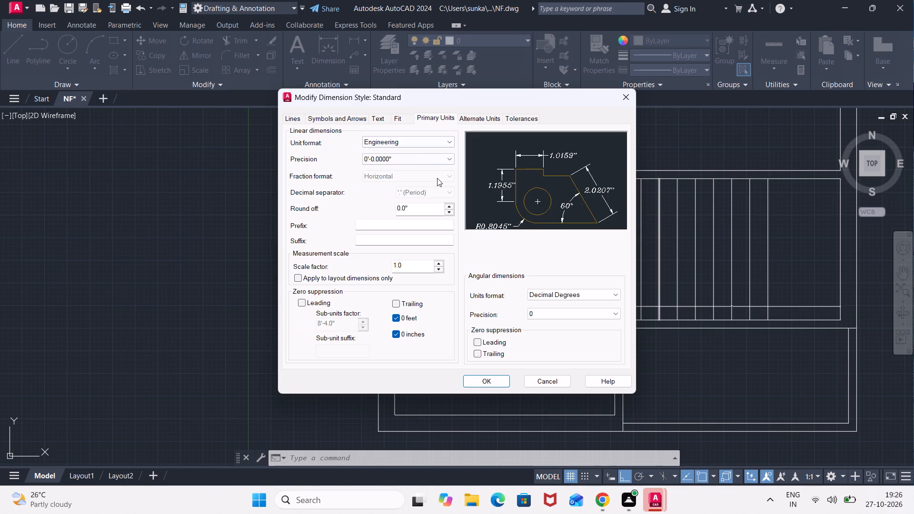
pyautogui.click(427, 161)
pyautogui.click(421, 178)
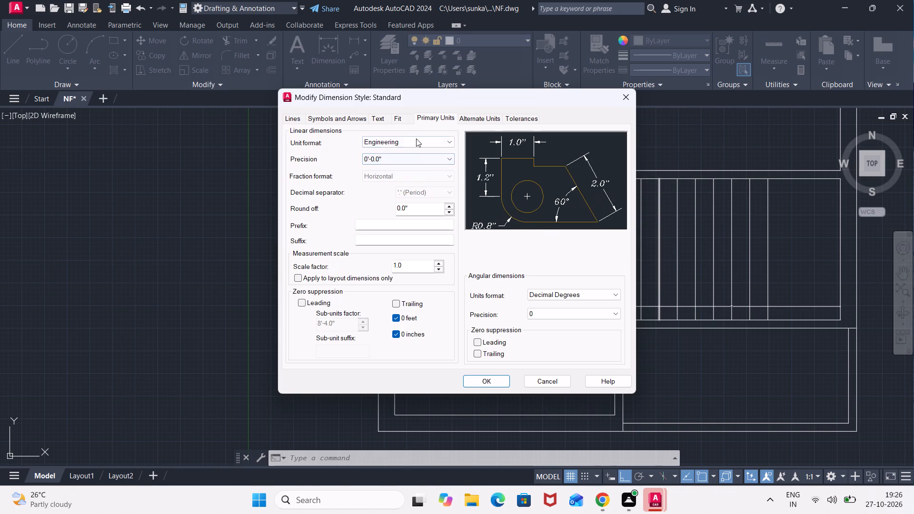
# Set the Standard dimension style's text height to 8".
pyautogui.click(375, 117)
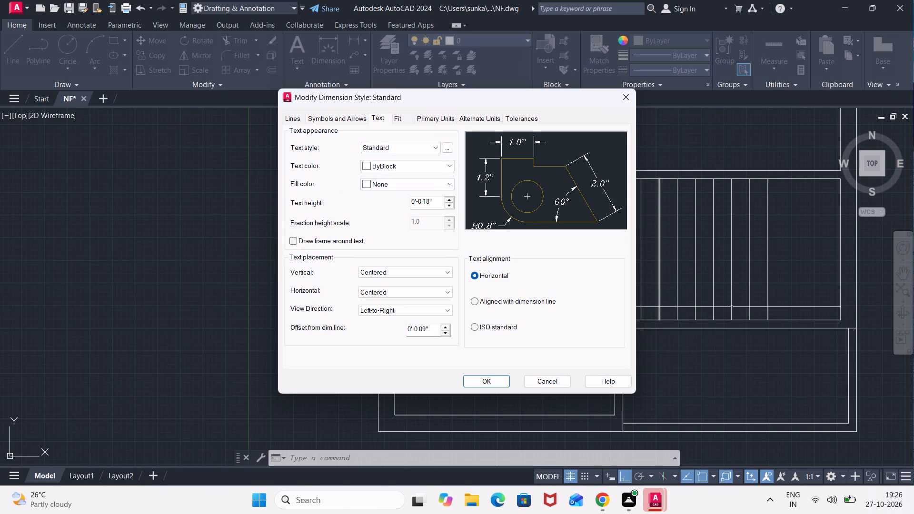
pyautogui.doubleClick(432, 204)
pyautogui.write('8"')
pyautogui.press('Return')
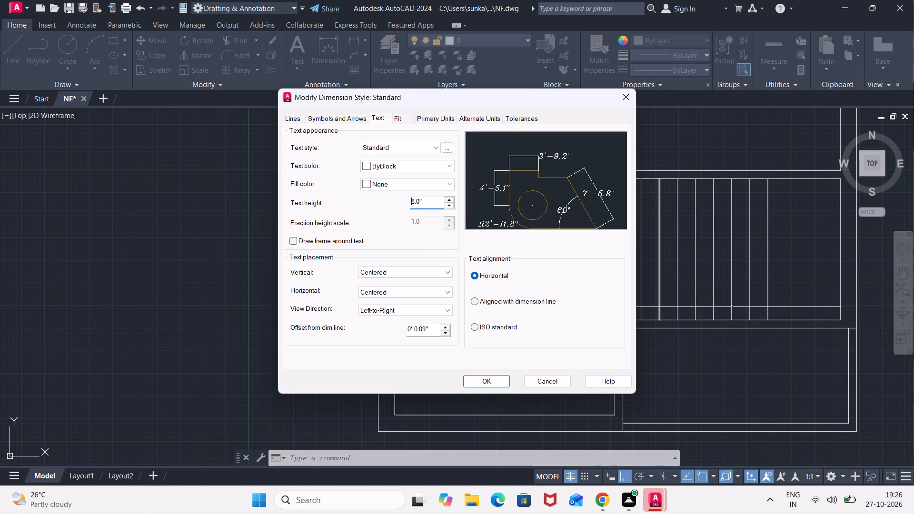
# Apply the modified Standard dimension style and close the Dimension Style Manager.
pyautogui.click(430, 204)
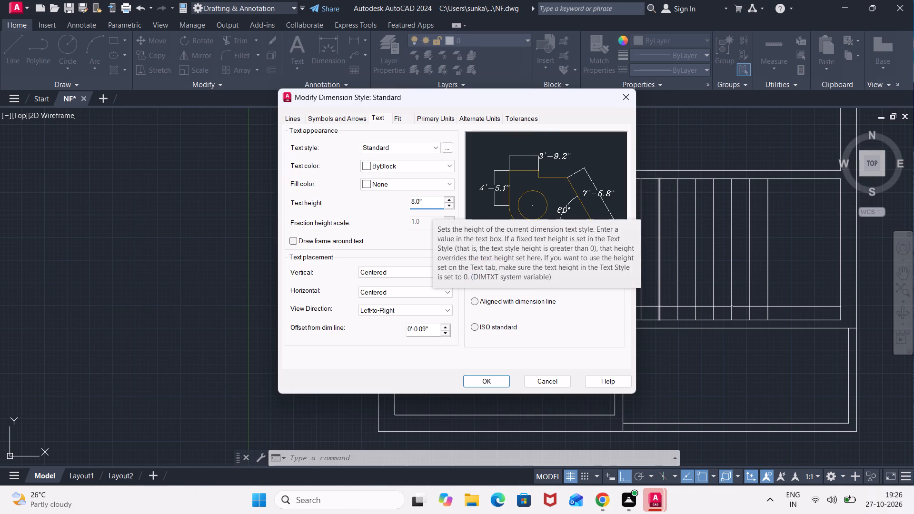
pyautogui.click(345, 119)
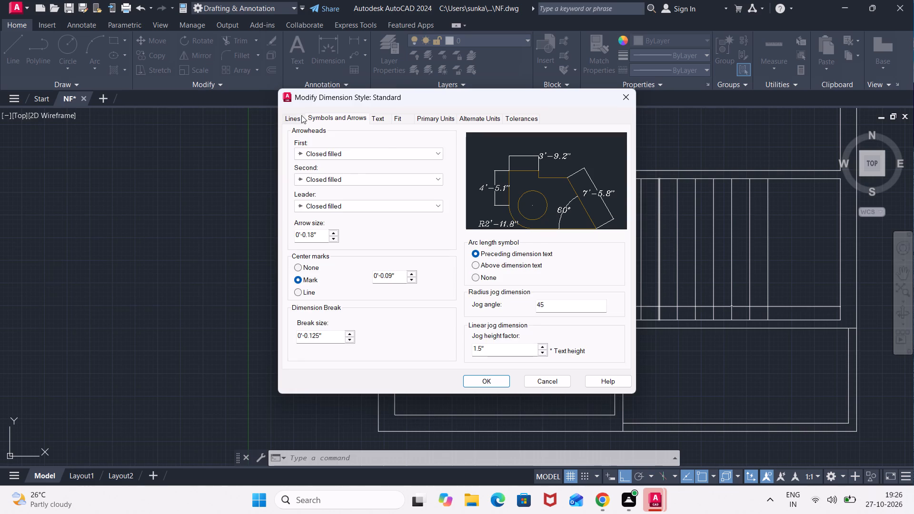
pyautogui.click(297, 118)
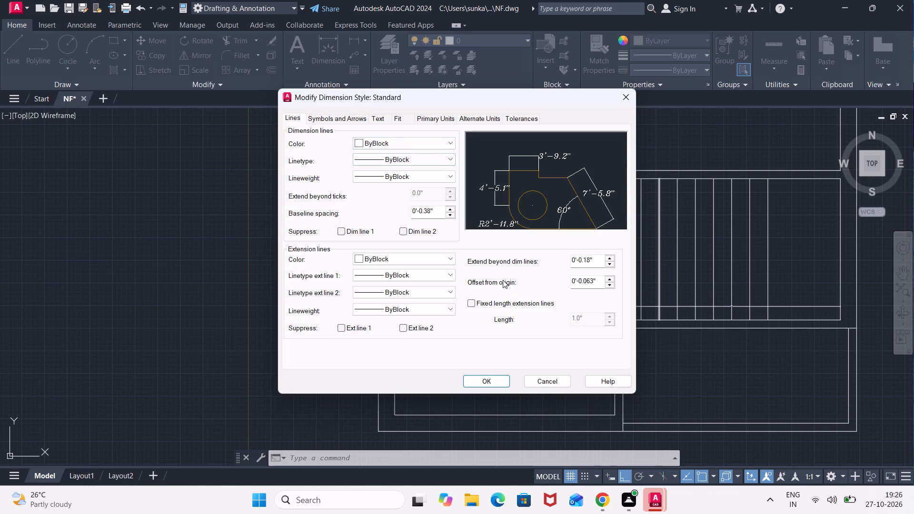
pyautogui.click(488, 385)
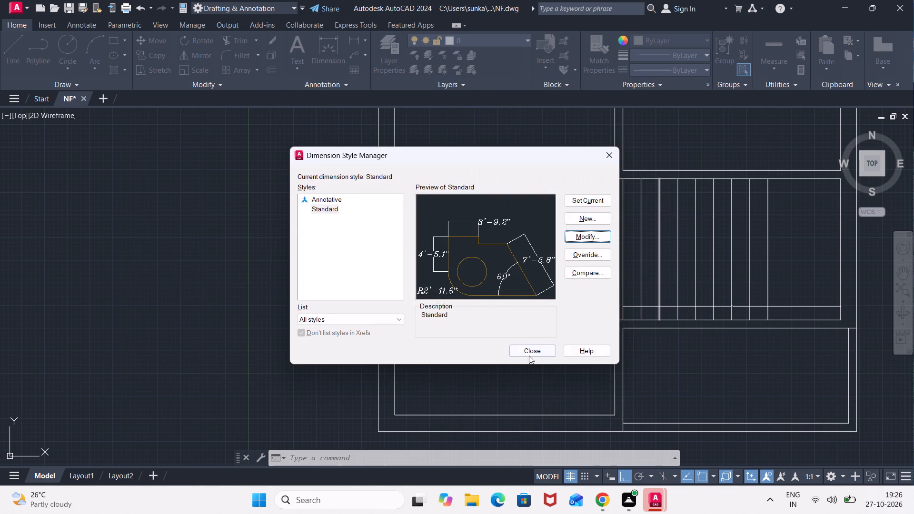
pyautogui.click(536, 354)
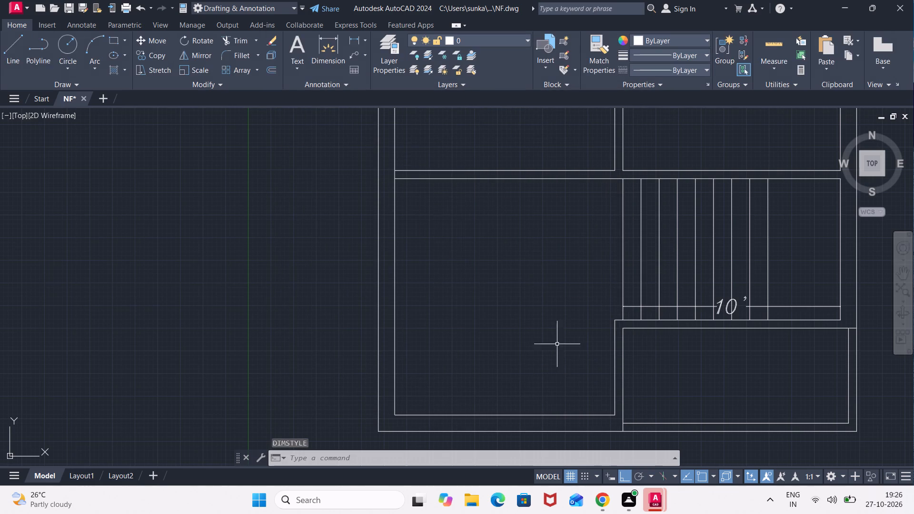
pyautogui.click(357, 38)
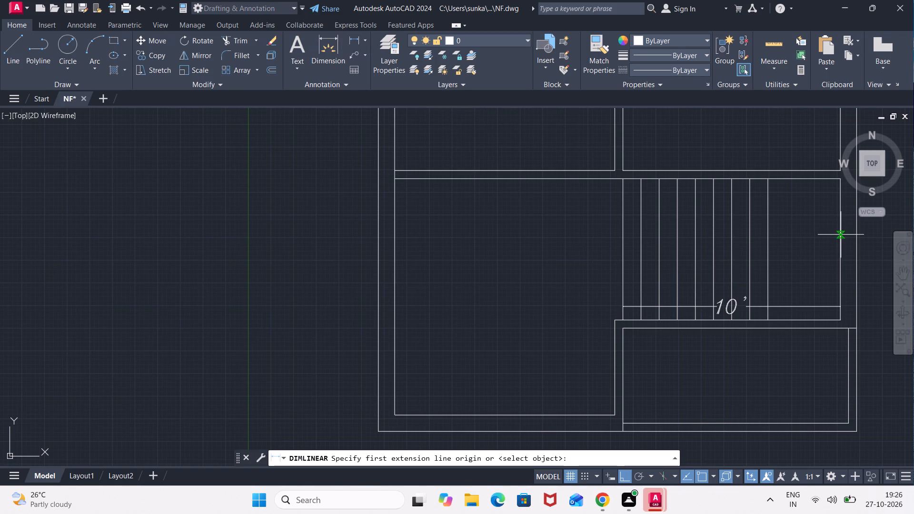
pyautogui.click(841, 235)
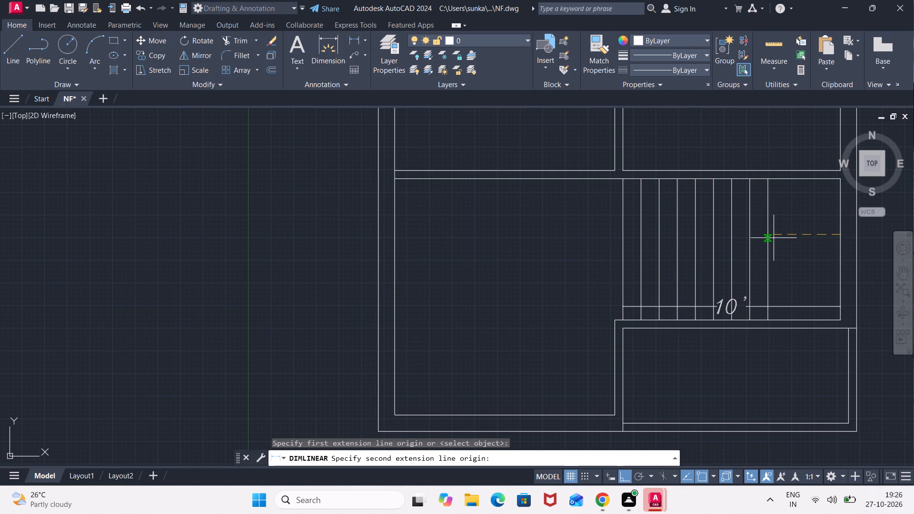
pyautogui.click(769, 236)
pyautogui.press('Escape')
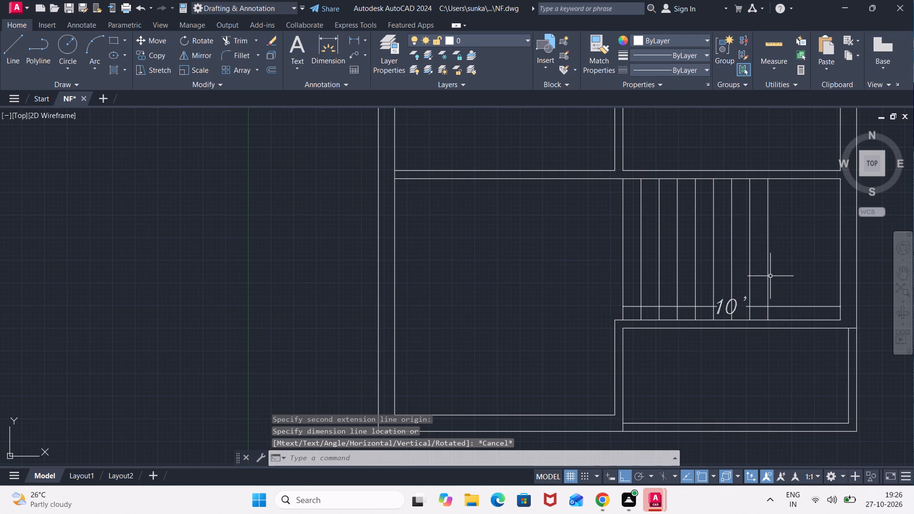
# Offset the staircase's lower and upper wall lines 3' inward to mark the inner edges of the two flights.
pyautogui.press('o')
pyautogui.press('Return')
pyautogui.write("3'")
pyautogui.press('Return')
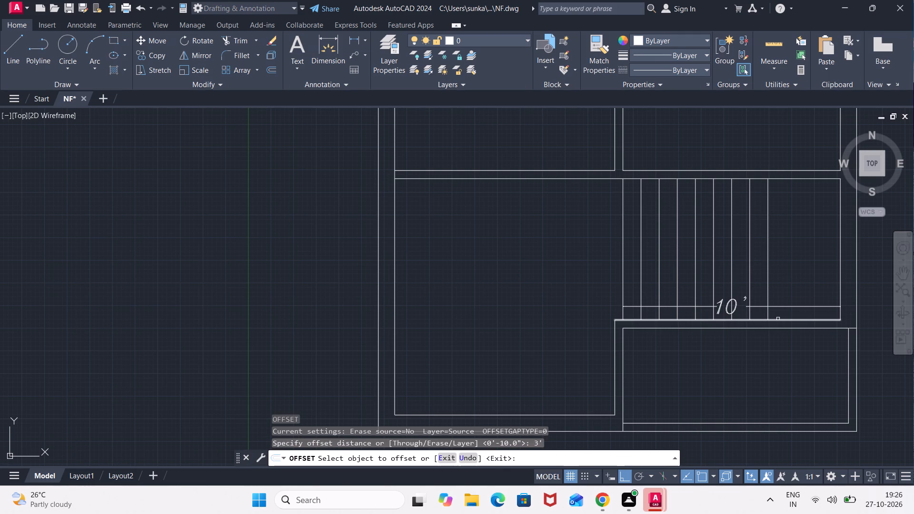
pyautogui.click(778, 319)
pyautogui.click(774, 270)
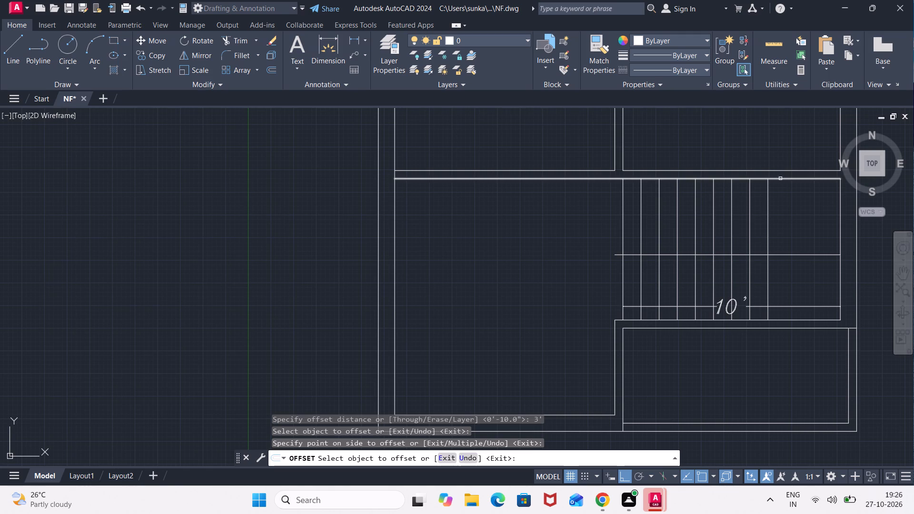
pyautogui.click(780, 178)
pyautogui.click(780, 241)
pyautogui.press('Escape')
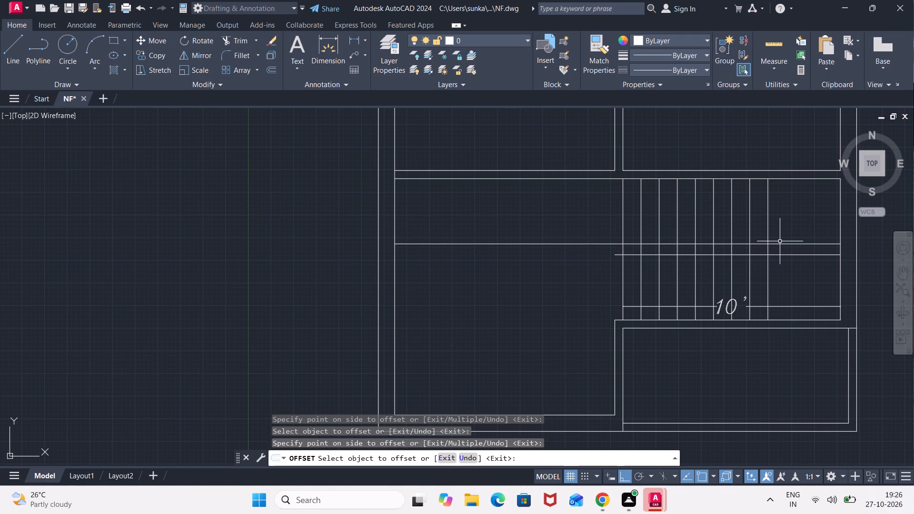
# Trim the flight edge lines beyond the staircase and across the landing, and the tread lines in the gap between the flights.
pyautogui.write('TR')
pyautogui.press('Return')
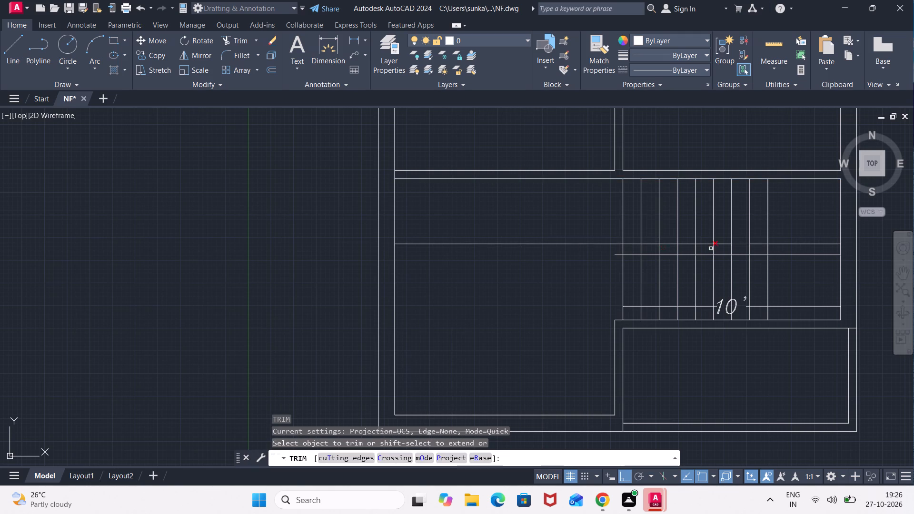
pyautogui.click(617, 257)
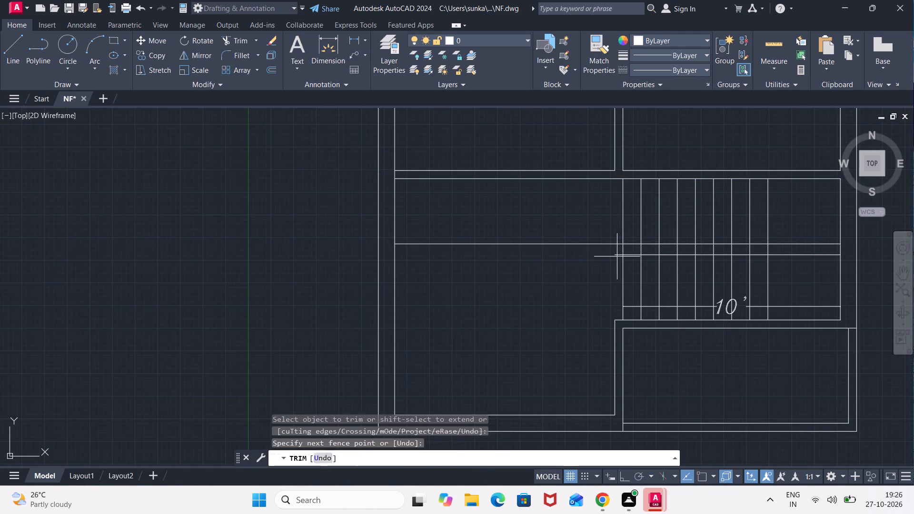
pyautogui.click(616, 237)
pyautogui.click(628, 250)
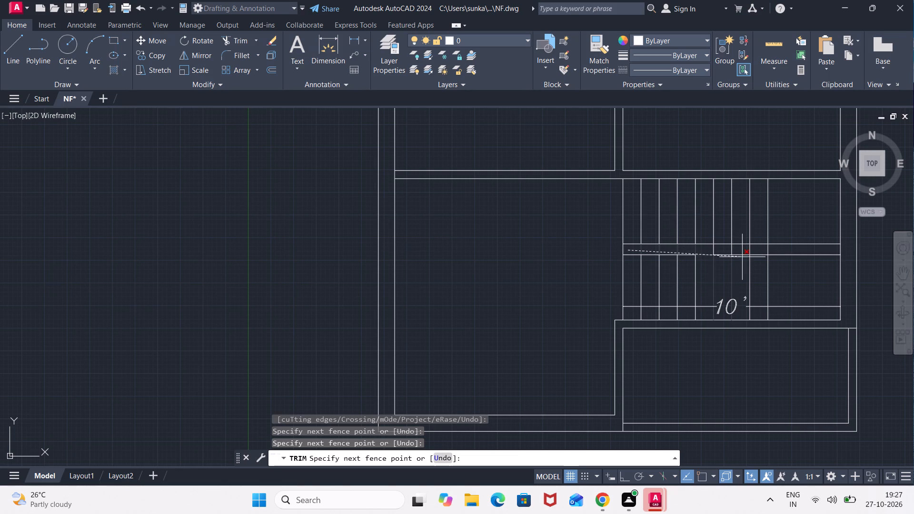
pyautogui.click(752, 248)
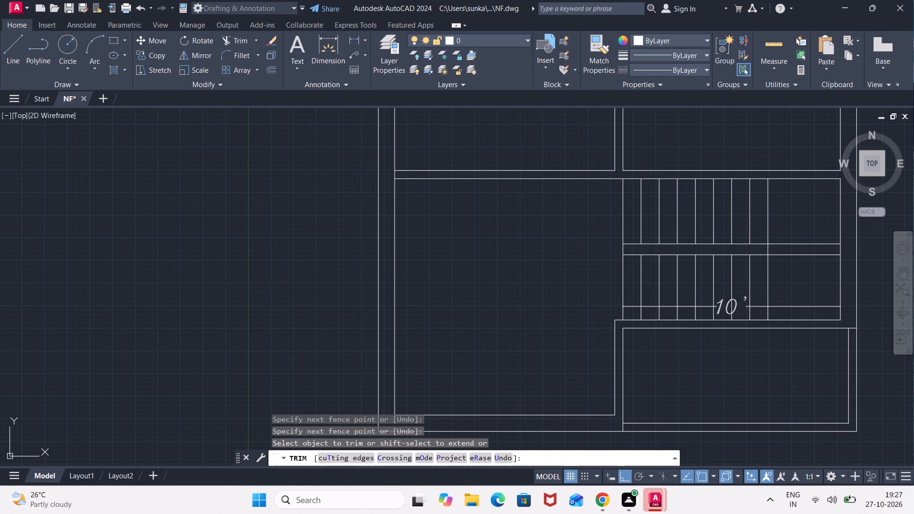
pyautogui.click(796, 267)
pyautogui.click(798, 226)
pyautogui.press('Escape')
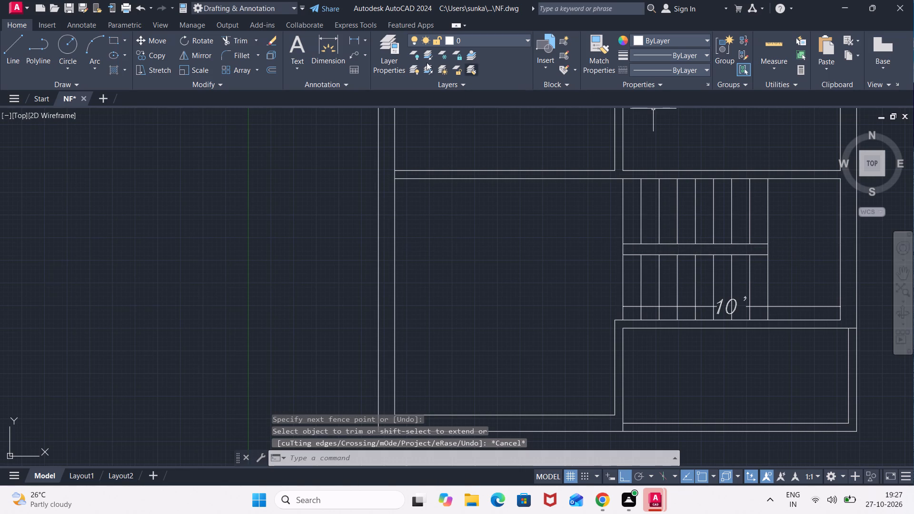
# Add vertical linear dimensions on the landing for the staircase's full wall-to-wall width and for the lower flight's width.
pyautogui.click(359, 40)
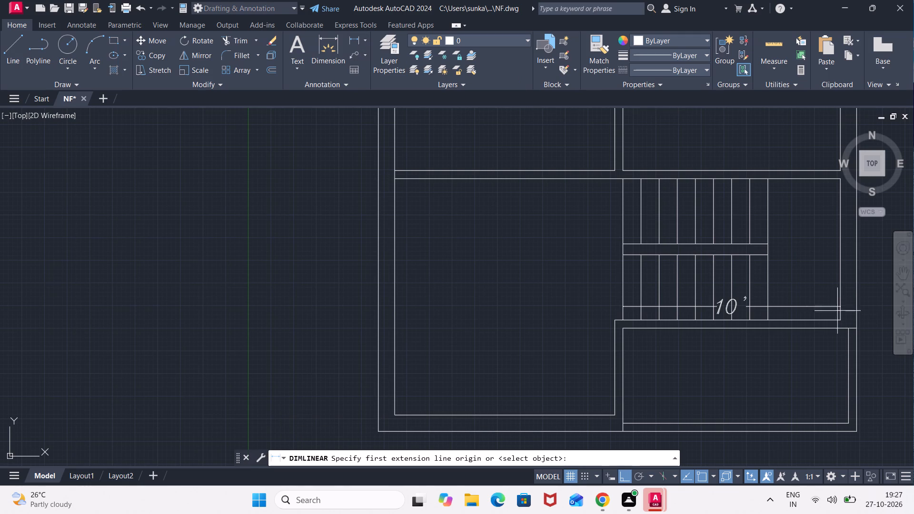
pyautogui.click(822, 319)
pyautogui.click(819, 181)
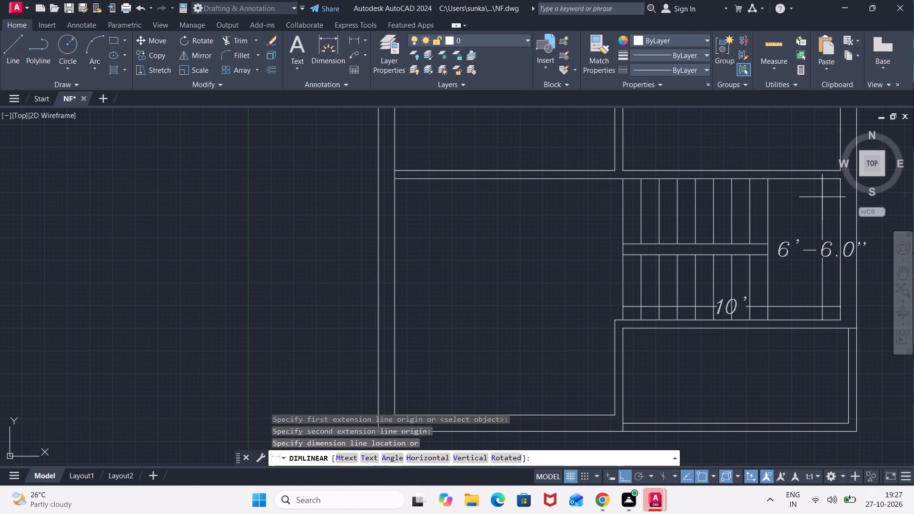
pyautogui.click(822, 197)
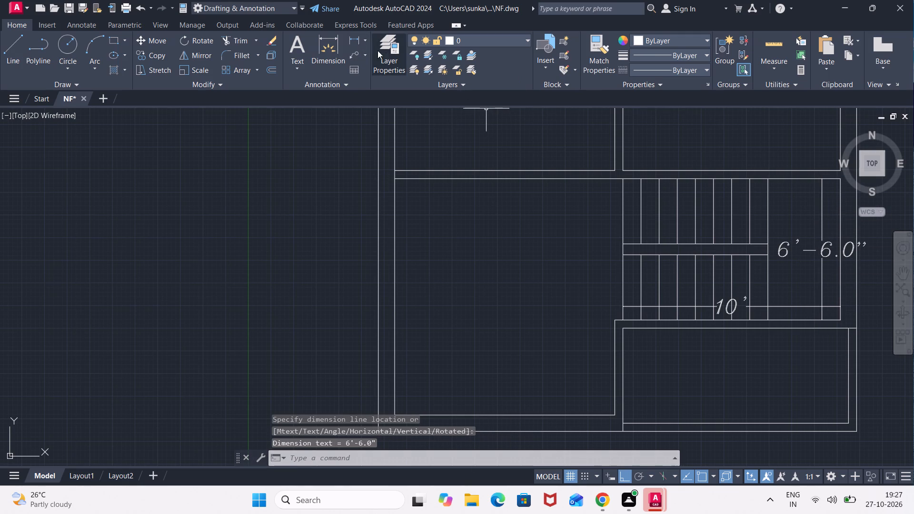
pyautogui.click(357, 39)
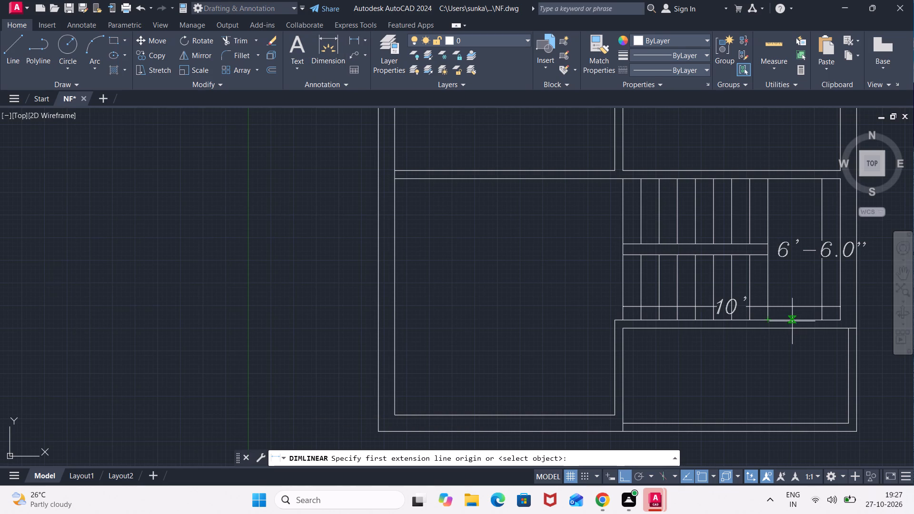
pyautogui.click(785, 321)
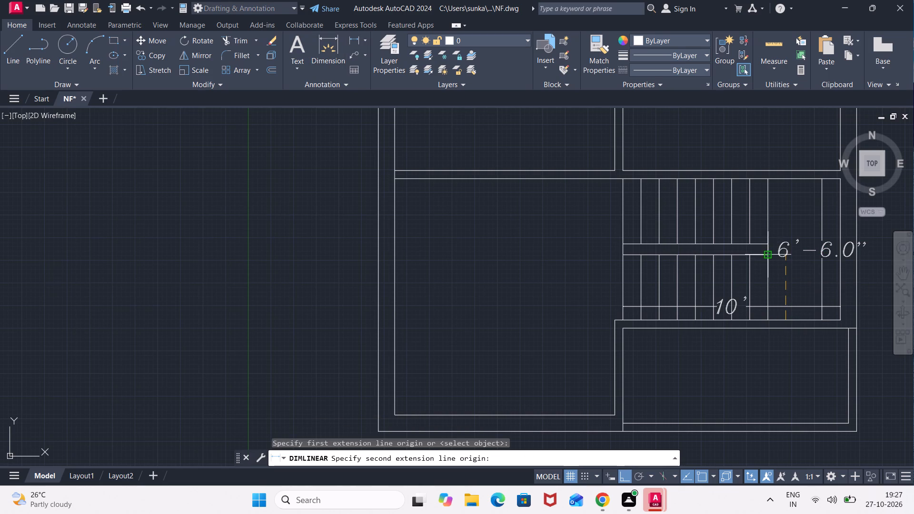
pyautogui.click(786, 256)
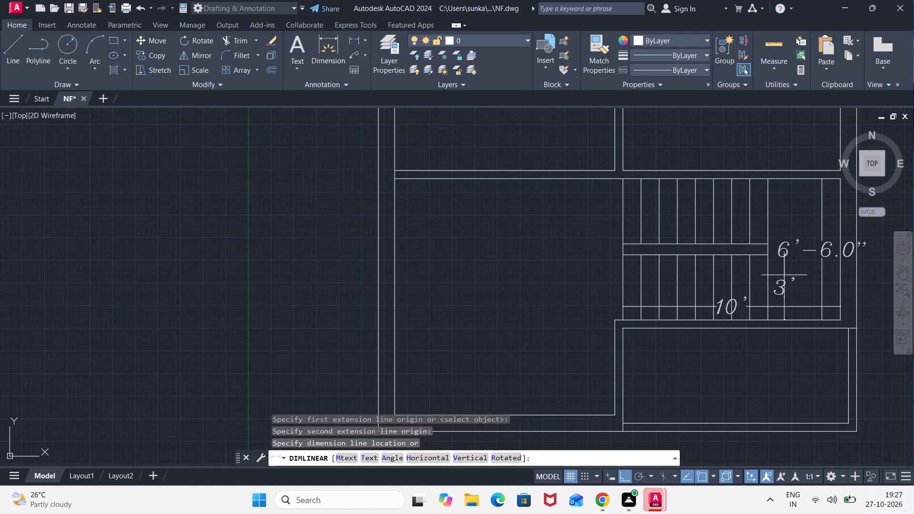
pyautogui.click(794, 275)
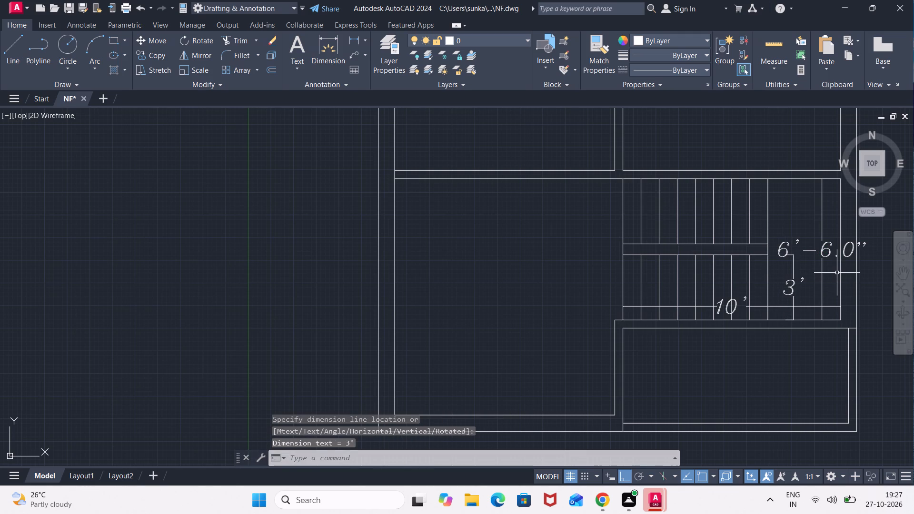
# Offset the upper line of the partition above the lower-left room 11'8" upward into the large left room.
pyautogui.moveTo(837, 273); pyautogui.dragTo(746, 288, button='middle')
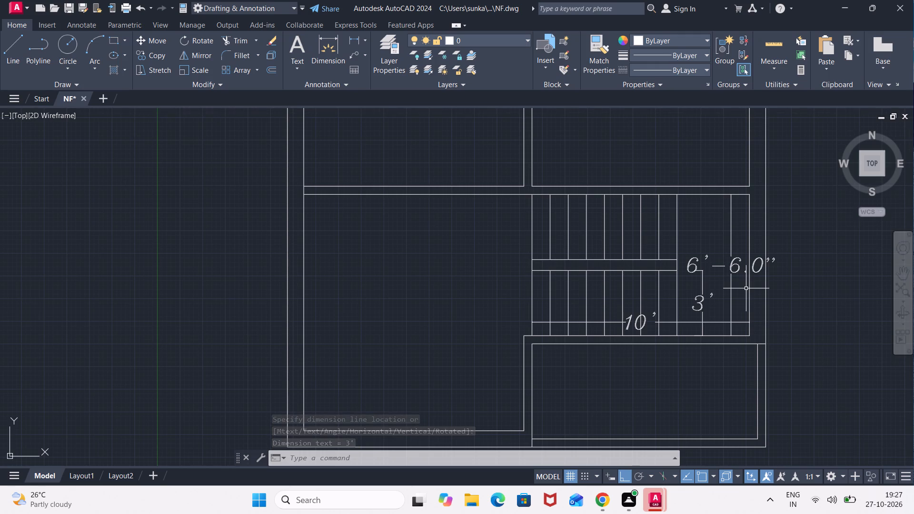
pyautogui.moveTo(463, 281); pyautogui.dragTo(600, 301, button='middle')
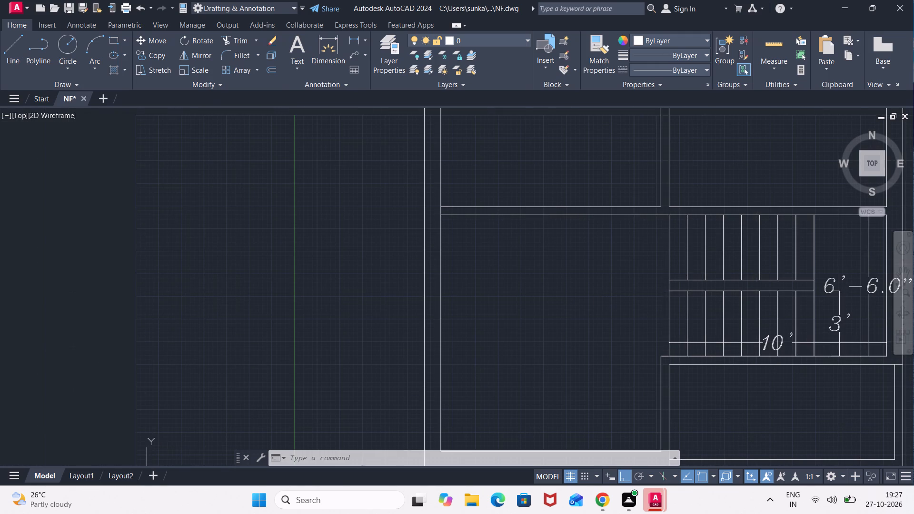
pyautogui.moveTo(586, 265); pyautogui.dragTo(595, 370, button='middle')
pyautogui.scroll(-2, 580, 266)
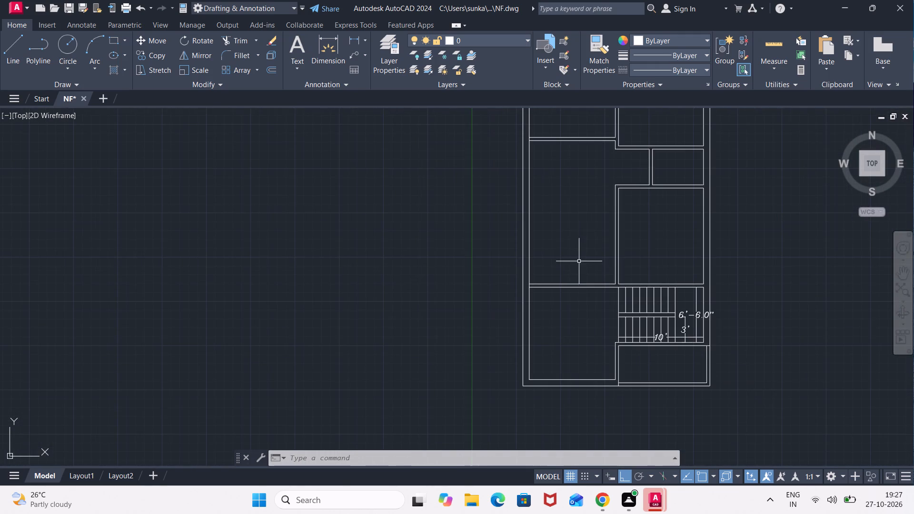
pyautogui.moveTo(579, 261); pyautogui.dragTo(590, 303, button='middle')
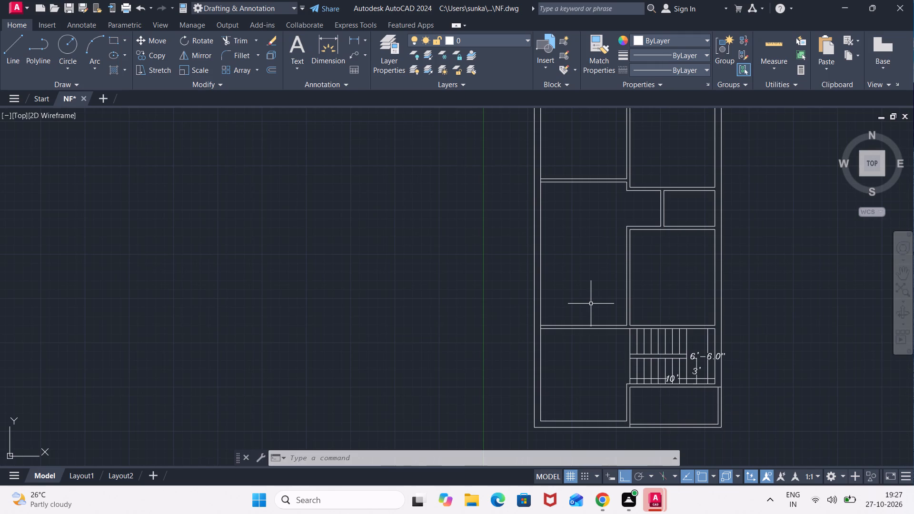
pyautogui.press('o')
pyautogui.press('Return')
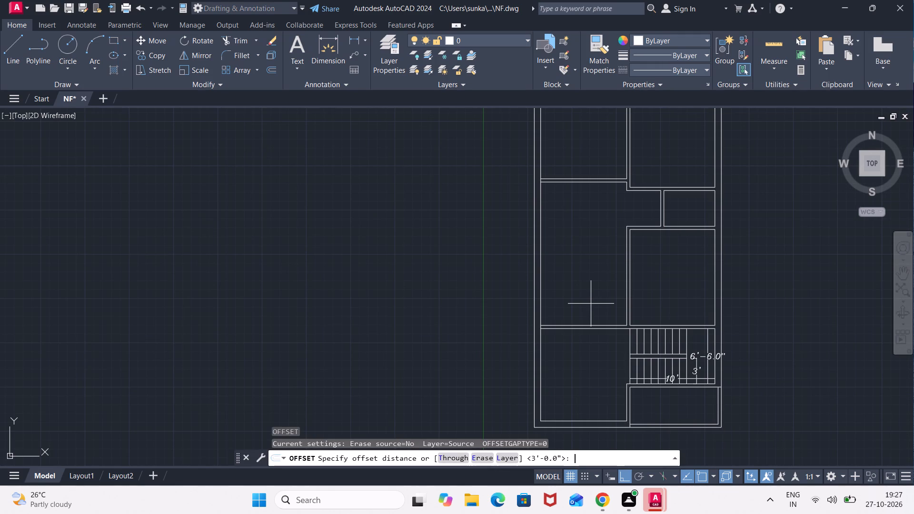
pyautogui.write('11\'8"')
pyautogui.press('Return')
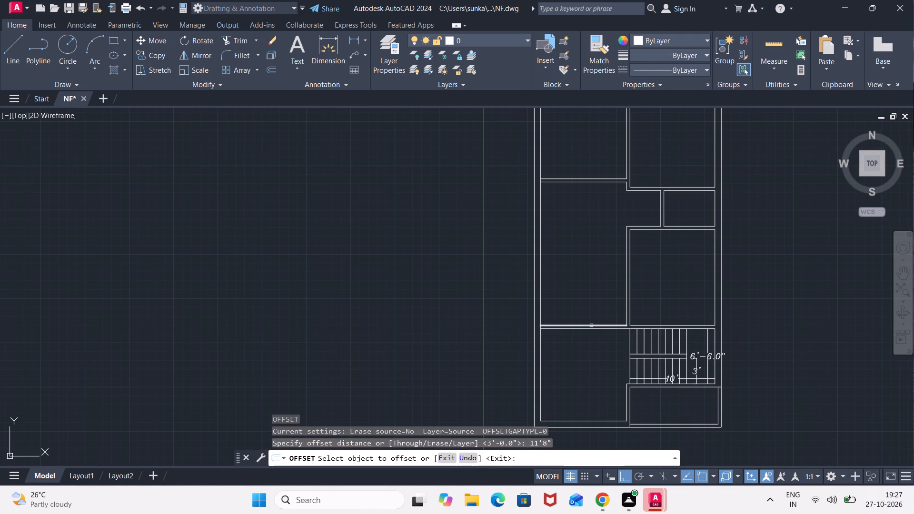
pyautogui.click(592, 326)
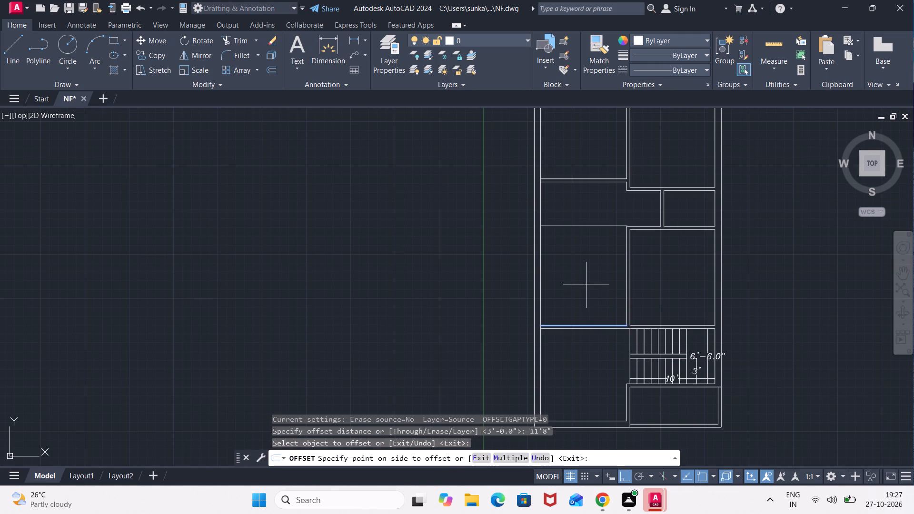
pyautogui.click(586, 285)
pyautogui.scroll(3, 588, 270)
pyautogui.scroll(-2, 593, 258)
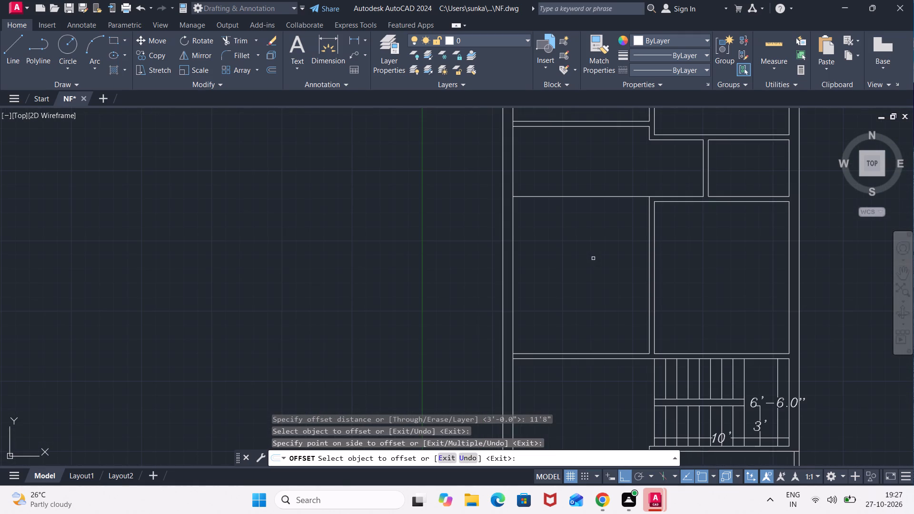
pyautogui.press('space')
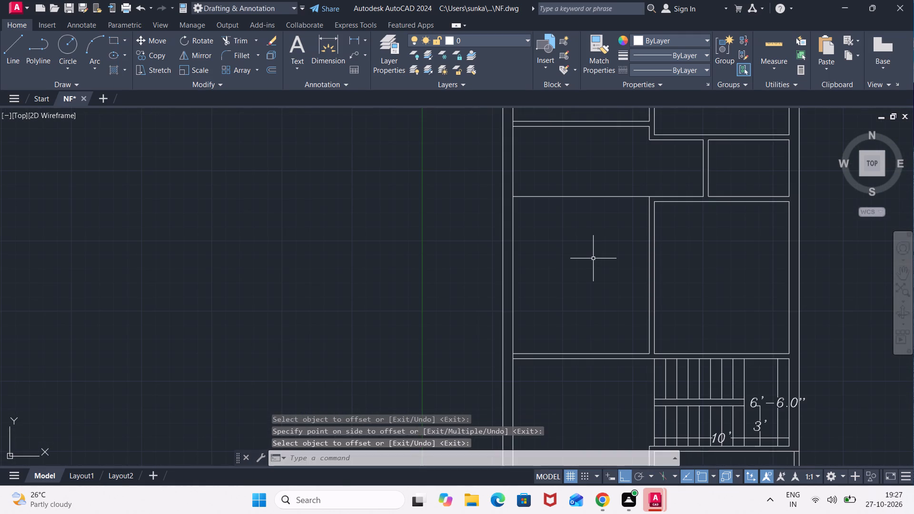
# Offset the new horizontal line in the left room 4.5" downward to form a partition.
pyautogui.press('space')
pyautogui.write('4.5"')
pyautogui.press('Return')
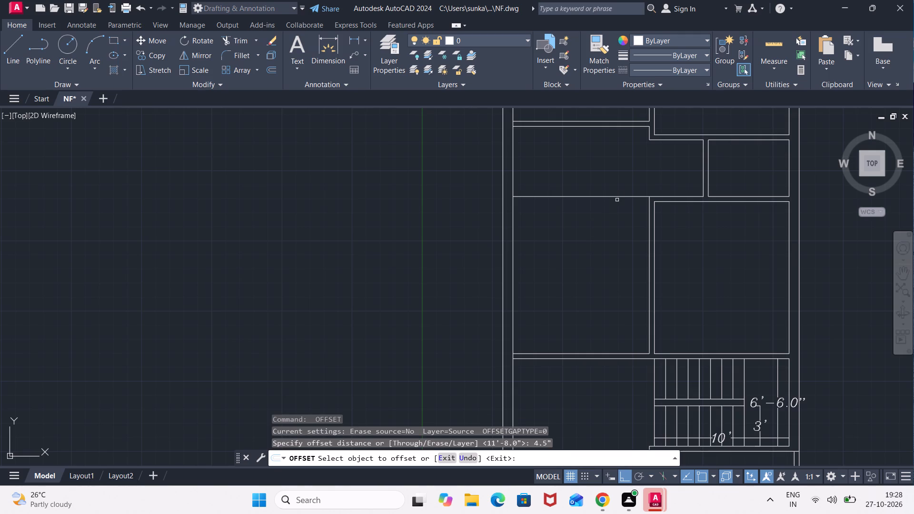
pyautogui.click(620, 197)
pyautogui.click(616, 216)
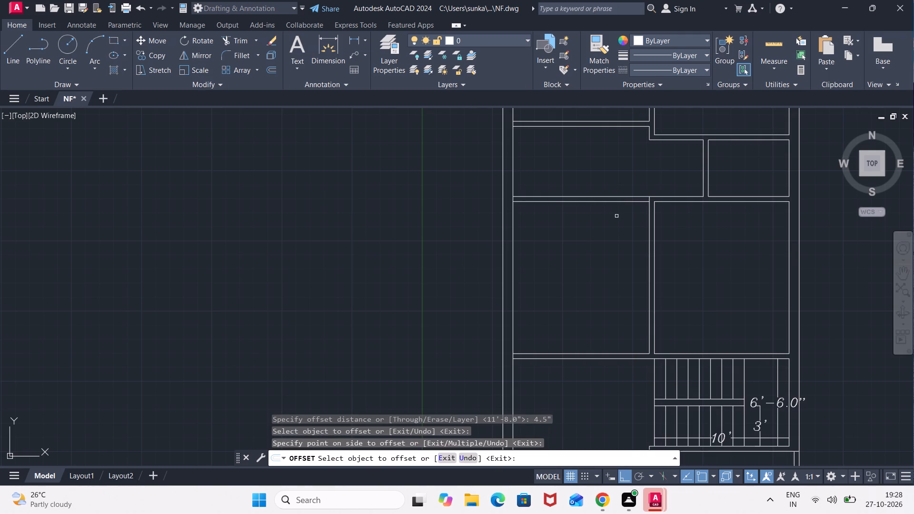
pyautogui.press('Escape')
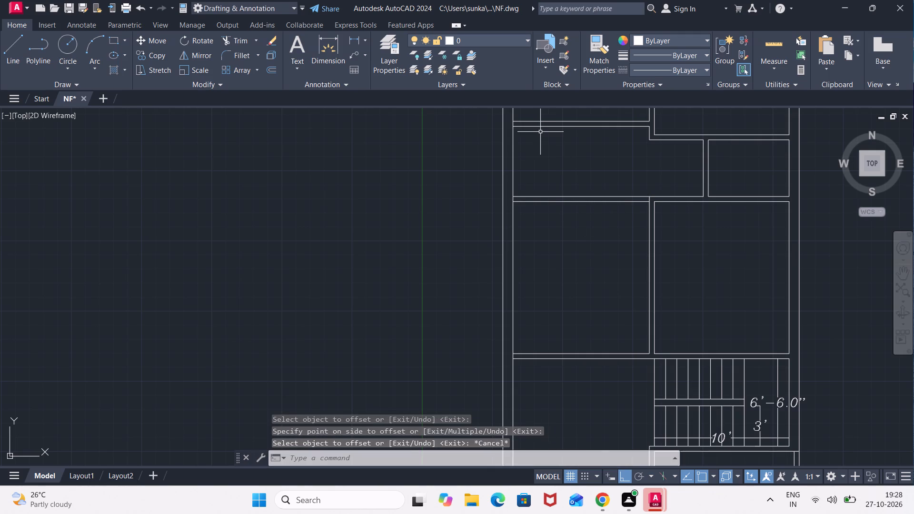
# Trim the left outer wall's inner line where the partitions above and below the middle-left room meet it.
pyautogui.moveTo(539, 146); pyautogui.dragTo(553, 207, button='middle')
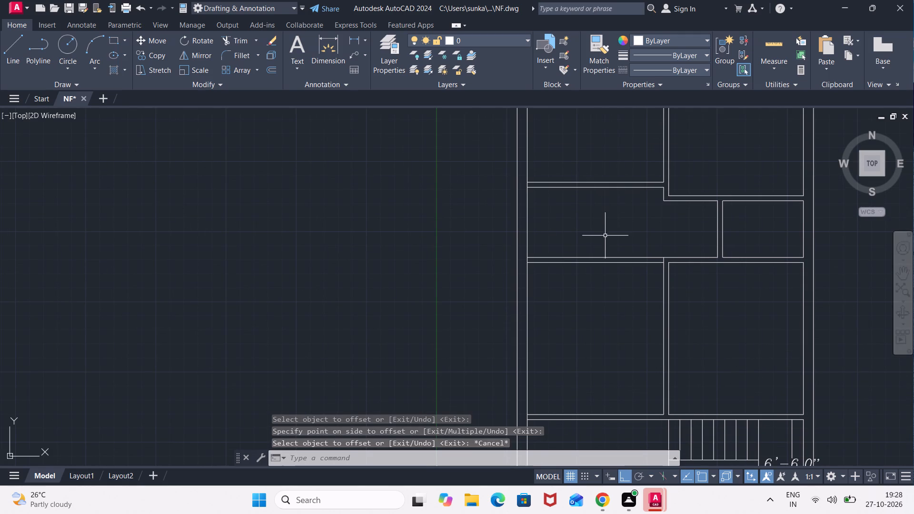
pyautogui.press('t')
pyautogui.press('r')
pyautogui.press('Return')
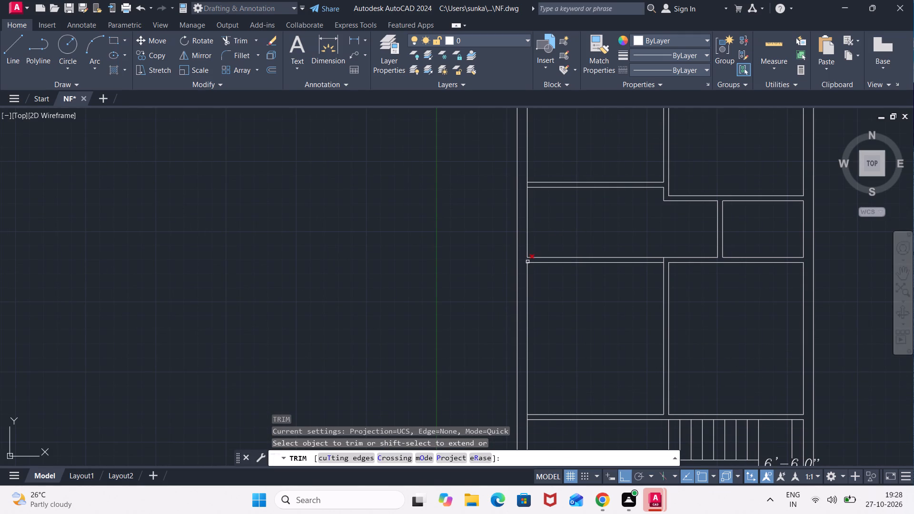
pyautogui.scroll(1, 528, 262)
pyautogui.click(525, 259)
pyautogui.scroll(-1, 558, 324)
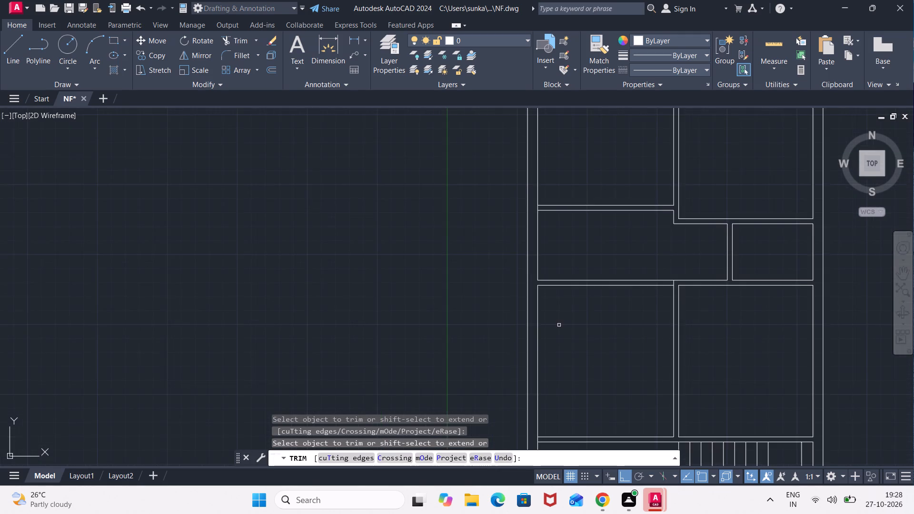
pyautogui.moveTo(560, 326); pyautogui.dragTo(577, 168, button='middle')
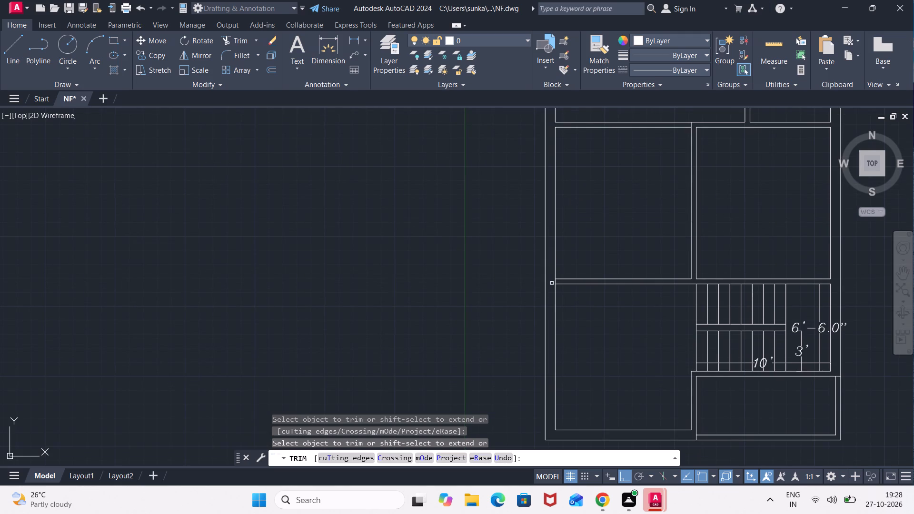
pyautogui.scroll(2, 554, 285)
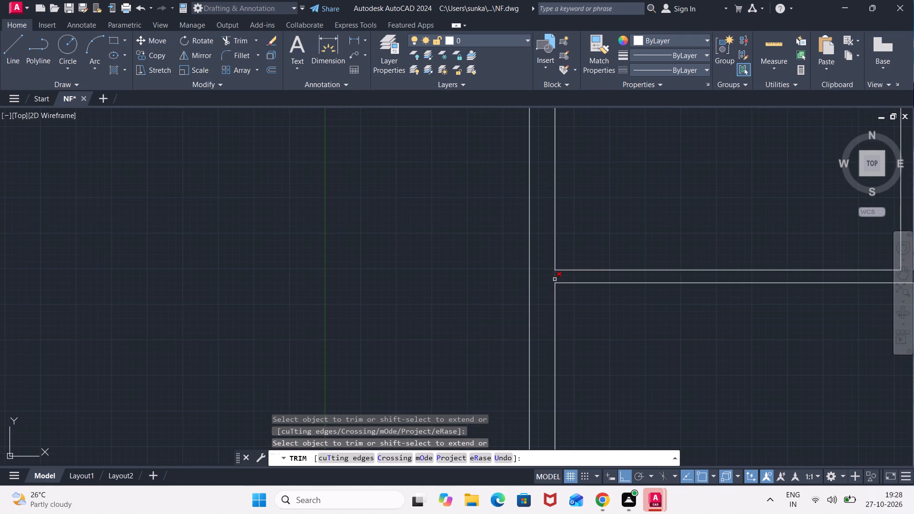
pyautogui.click(555, 279)
pyautogui.scroll(-3, 598, 297)
# Trim the end of the vertical partition line projecting into the horizontal partition above the two middle rooms.
pyautogui.moveTo(659, 262); pyautogui.dragTo(637, 325, button='middle')
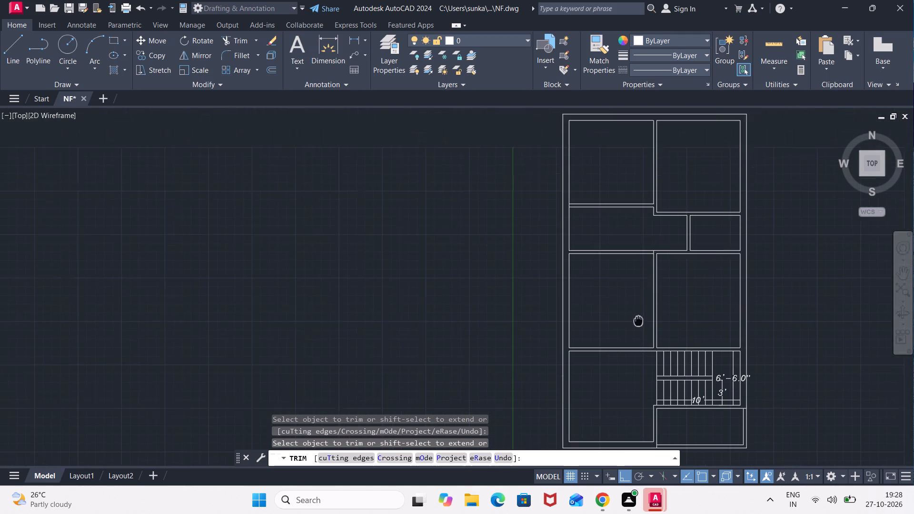
pyautogui.moveTo(637, 325); pyautogui.dragTo(637, 326, button='middle')
pyautogui.scroll(2, 650, 266)
pyautogui.click(651, 253)
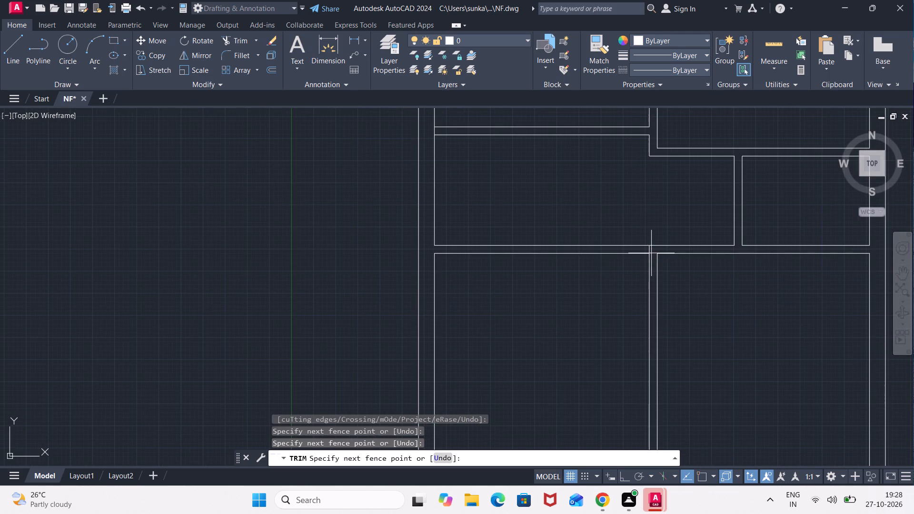
pyautogui.click(641, 249)
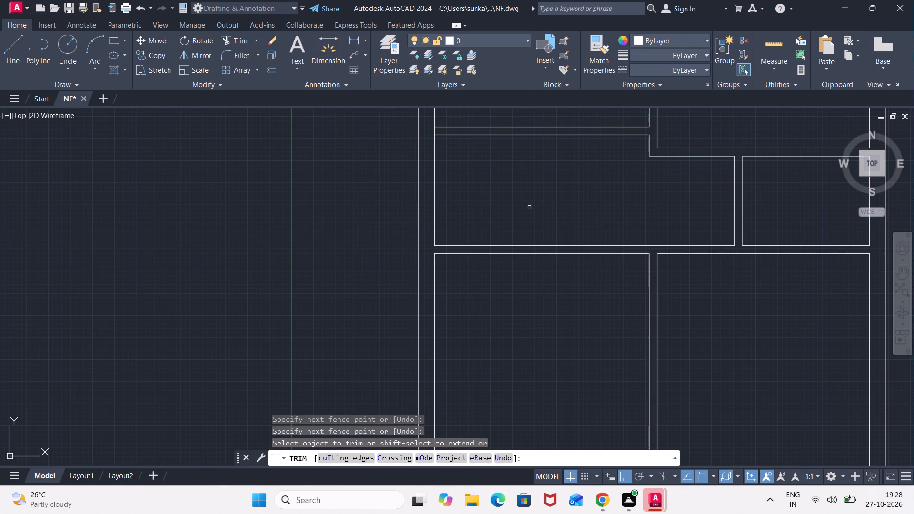
# Trim the left outer wall's inner line where the partition below the upper-left room meets it.
pyautogui.moveTo(532, 196); pyautogui.dragTo(598, 321, button='middle')
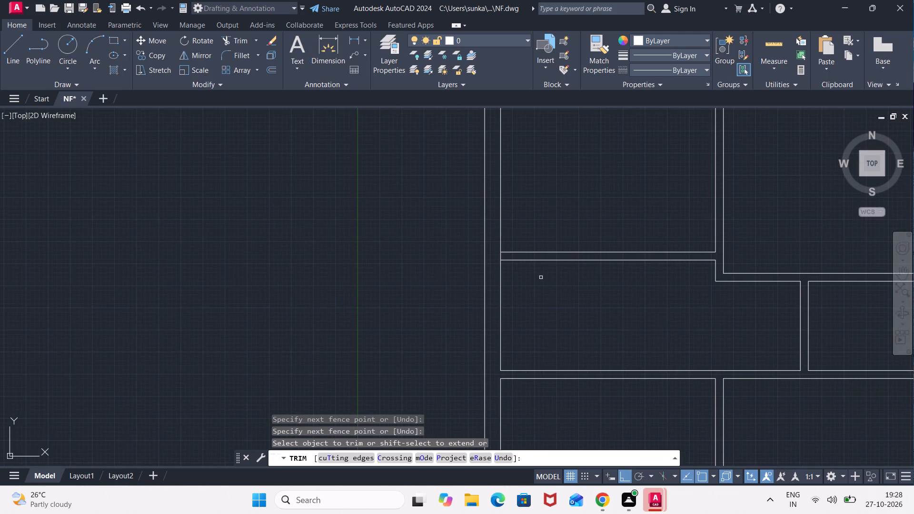
pyautogui.scroll(2, 498, 261)
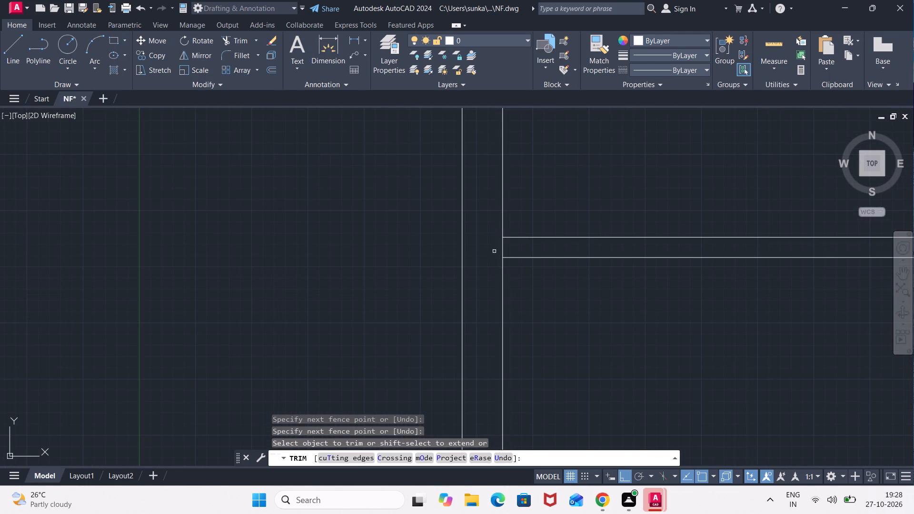
pyautogui.click(494, 251)
pyautogui.click(514, 249)
pyautogui.press('Escape')
pyautogui.scroll(-3, 523, 316)
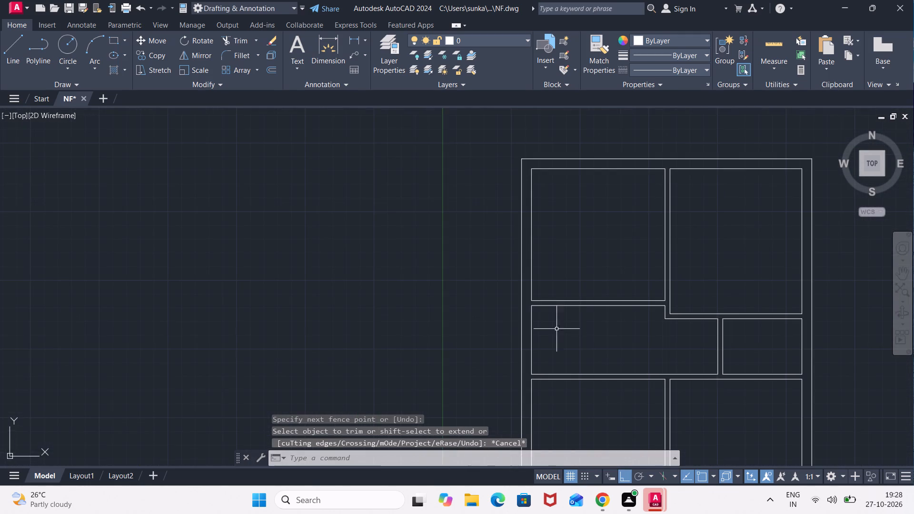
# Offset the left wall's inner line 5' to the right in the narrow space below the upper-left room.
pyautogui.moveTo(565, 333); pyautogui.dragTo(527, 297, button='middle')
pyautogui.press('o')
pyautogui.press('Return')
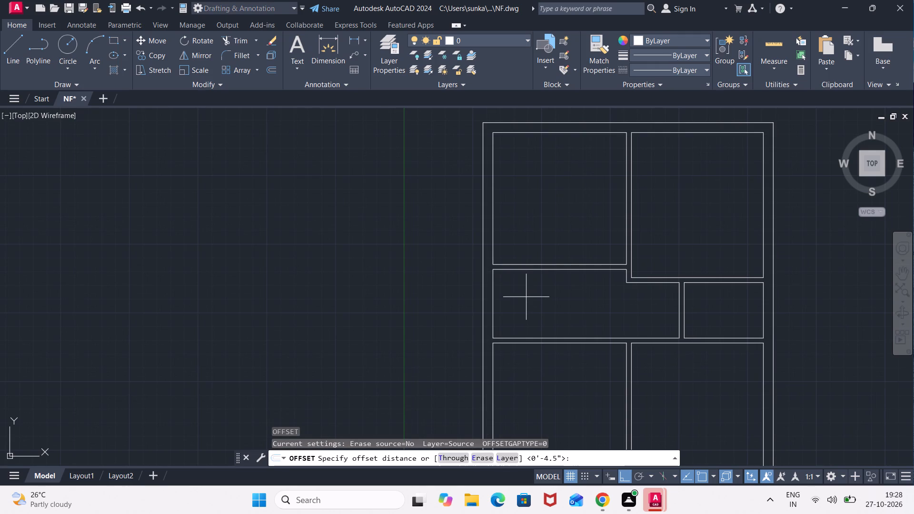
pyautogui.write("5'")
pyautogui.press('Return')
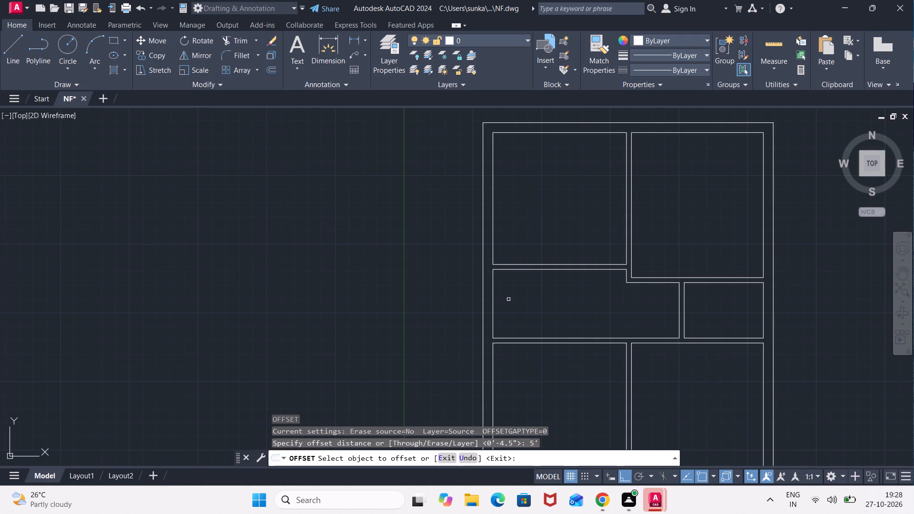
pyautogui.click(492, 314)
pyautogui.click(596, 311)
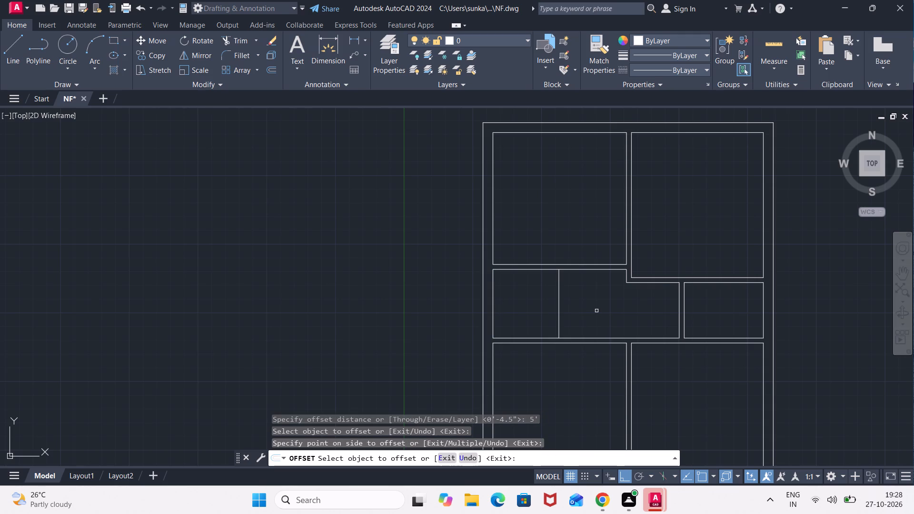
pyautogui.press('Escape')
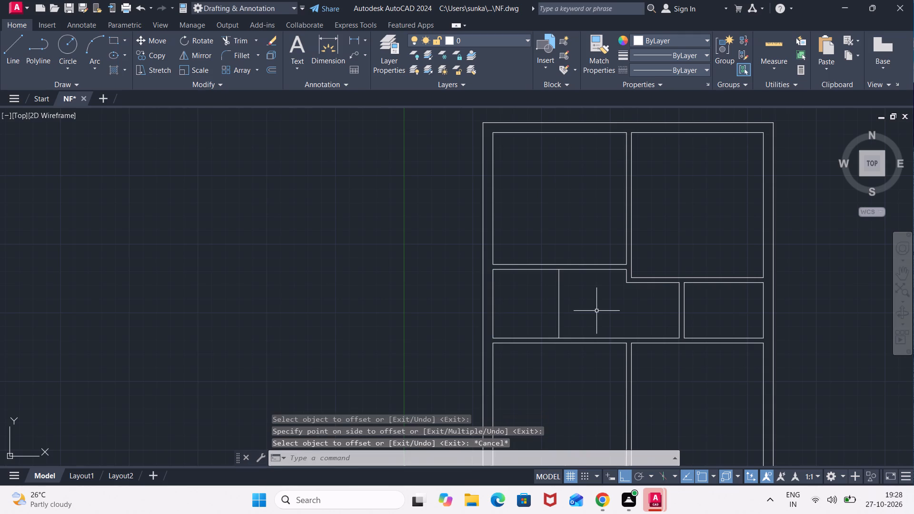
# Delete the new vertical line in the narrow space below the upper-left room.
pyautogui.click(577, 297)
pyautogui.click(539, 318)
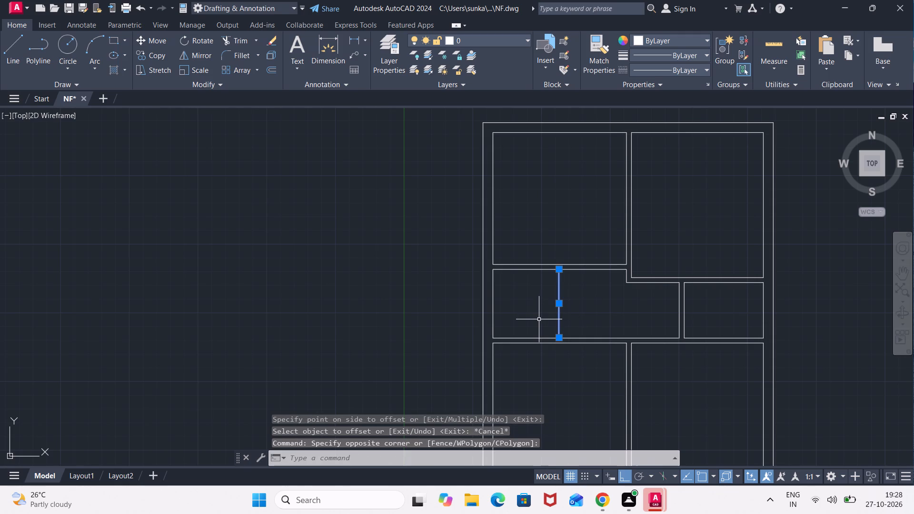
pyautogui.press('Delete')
# Offset the left wall's inner line 4' to the right in the narrow space below the upper-left room.
pyautogui.press('o')
pyautogui.press('Return')
pyautogui.write("4'")
pyautogui.press('Return')
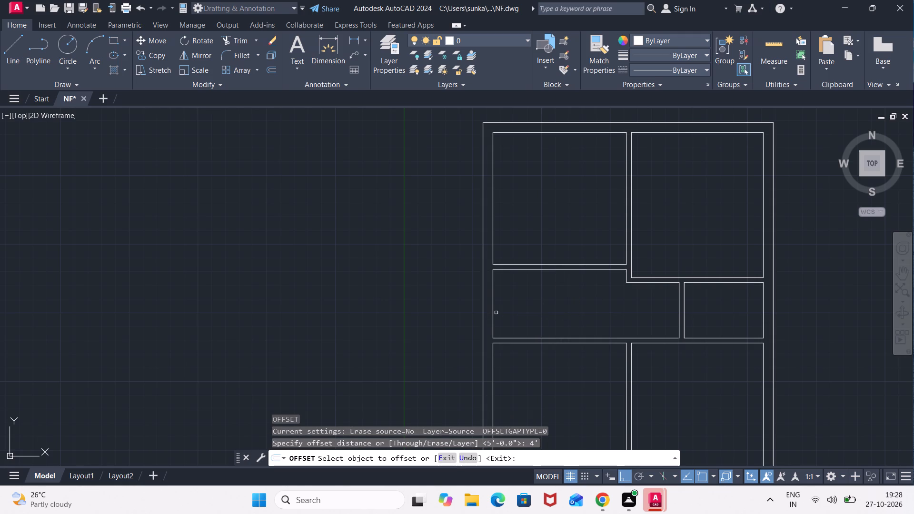
pyautogui.click(493, 316)
pyautogui.click(566, 315)
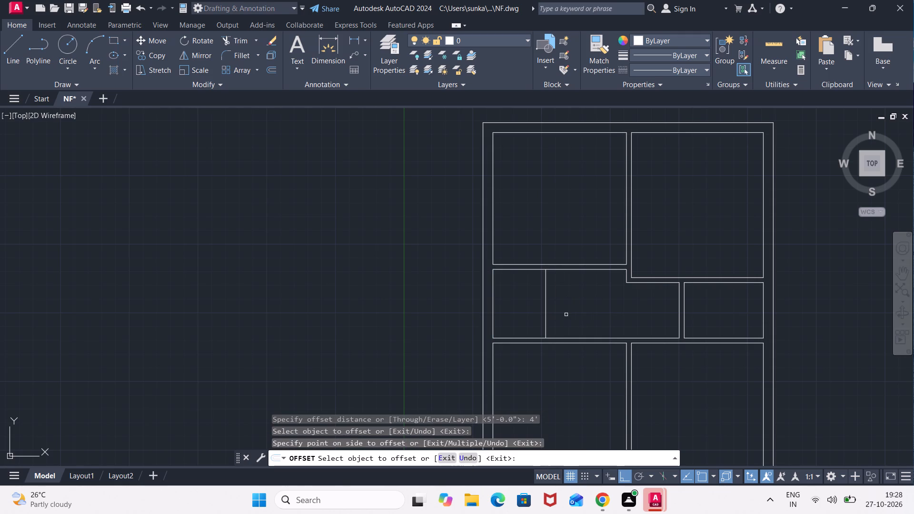
pyautogui.press('space')
# Offset the new vertical line 4.5" to the right to form a partition.
pyautogui.press('space')
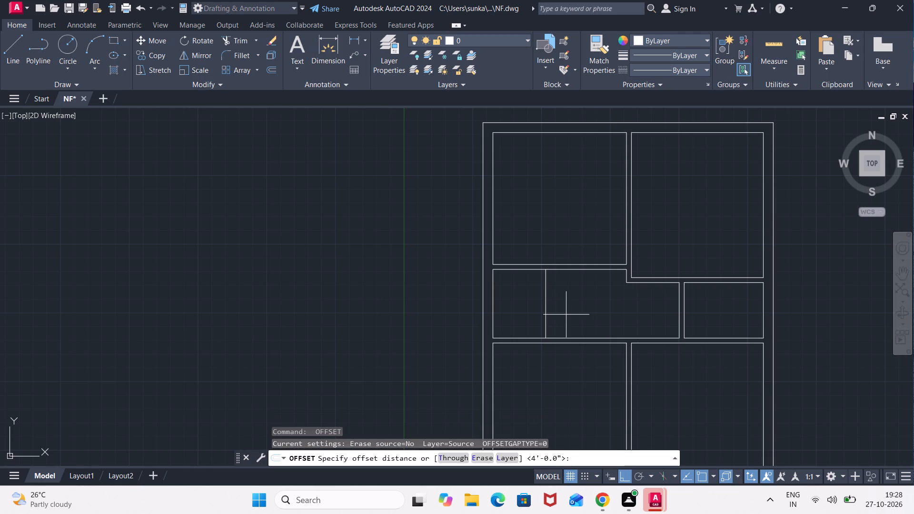
pyautogui.write('4.5"')
pyautogui.press('Return')
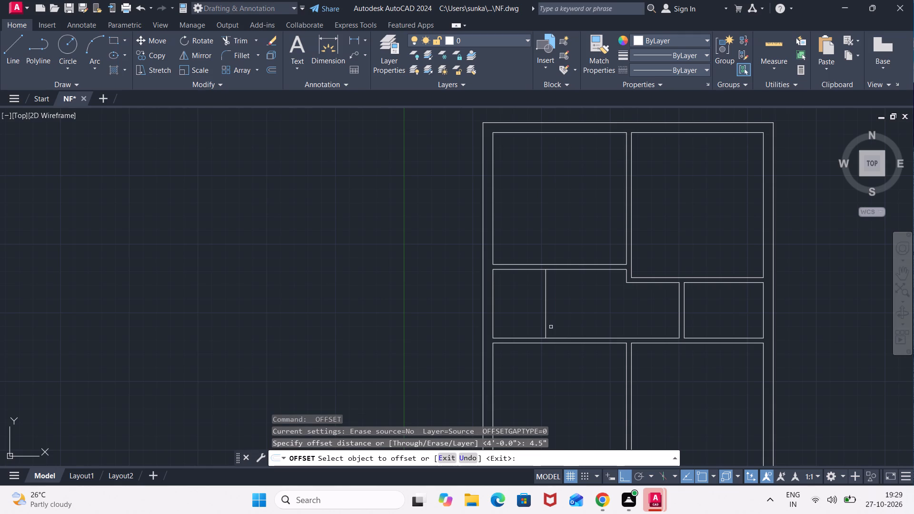
pyautogui.click(544, 314)
pyautogui.click(592, 306)
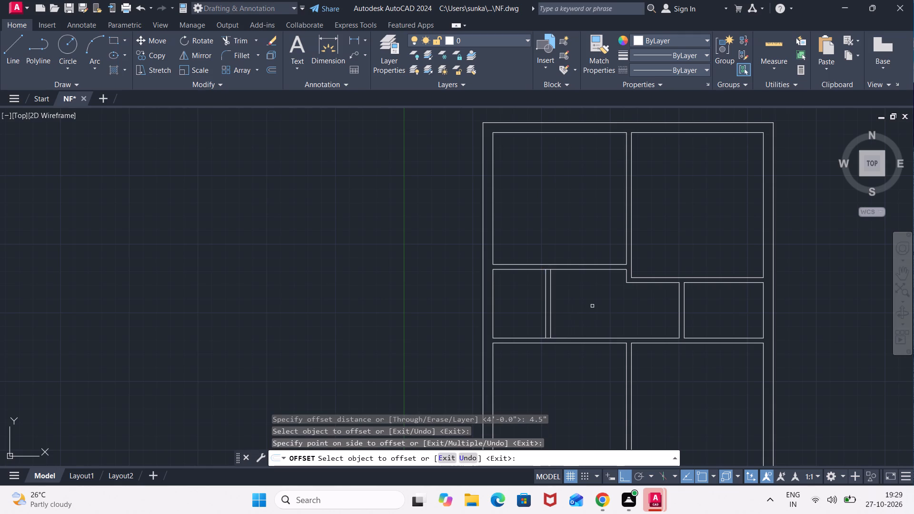
pyautogui.press('Escape')
# Trim the horizontal wall lines between the new partition's two faces at its lower and upper ends.
pyautogui.write('TR')
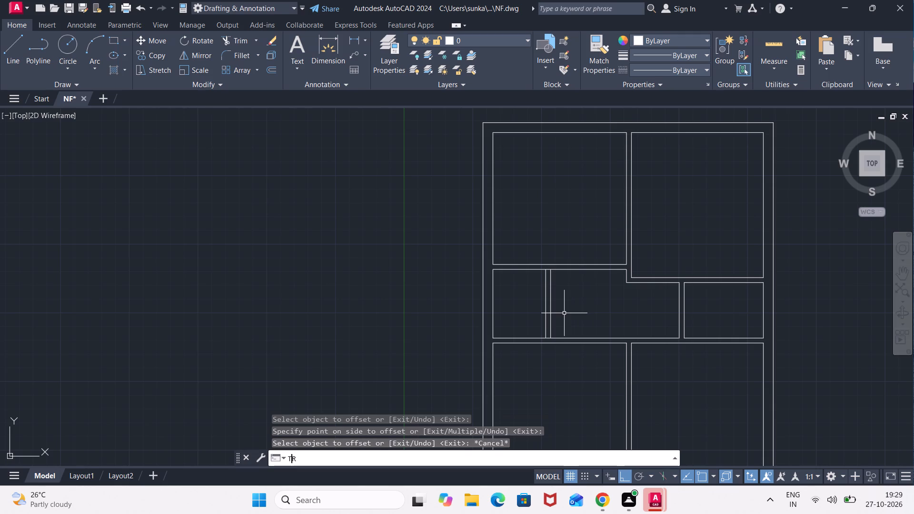
pyautogui.press('Return')
pyautogui.scroll(3, 546, 344)
pyautogui.click(547, 332)
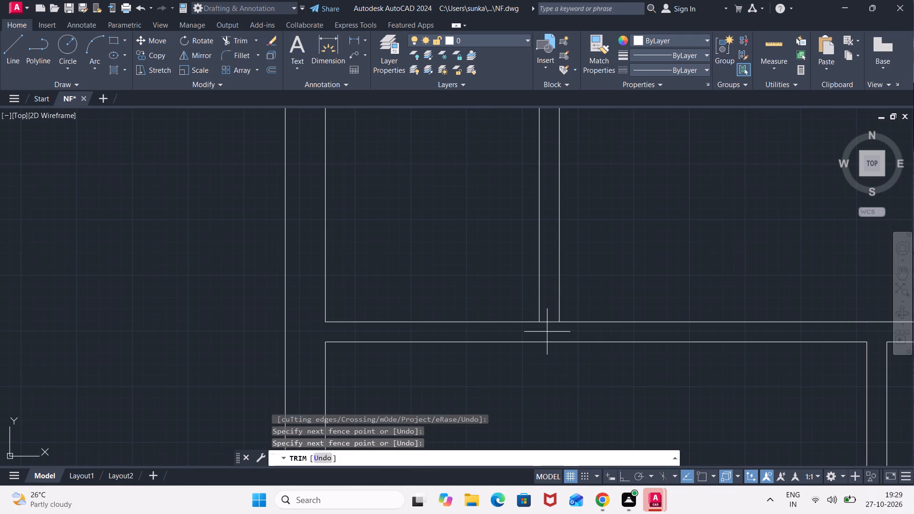
pyautogui.click(544, 314)
pyautogui.scroll(-2, 590, 271)
pyautogui.moveTo(595, 236); pyautogui.dragTo(606, 327, button='middle')
pyautogui.scroll(2, 589, 277)
pyautogui.click(578, 276)
pyautogui.click(579, 260)
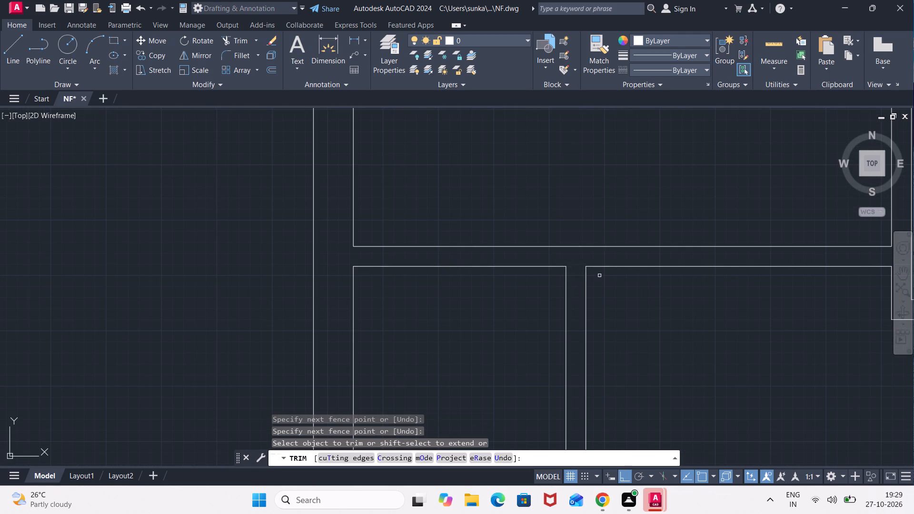
pyautogui.scroll(-3, 702, 354)
pyautogui.moveTo(746, 376); pyautogui.dragTo(694, 375, button='middle')
pyautogui.press('Escape')
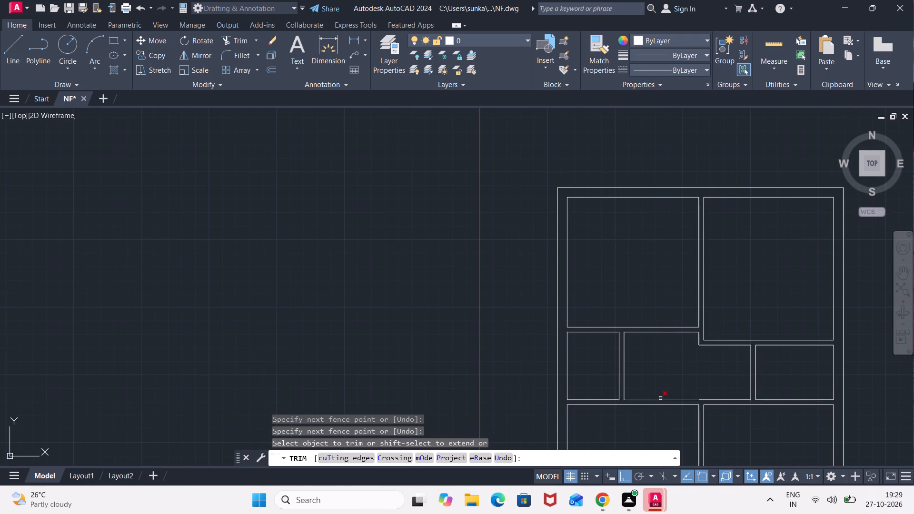
# Stretch the upper end of the new partition's right line to the upper-left room's bottom line.
pyautogui.moveTo(648, 372); pyautogui.dragTo(666, 312, button='middle')
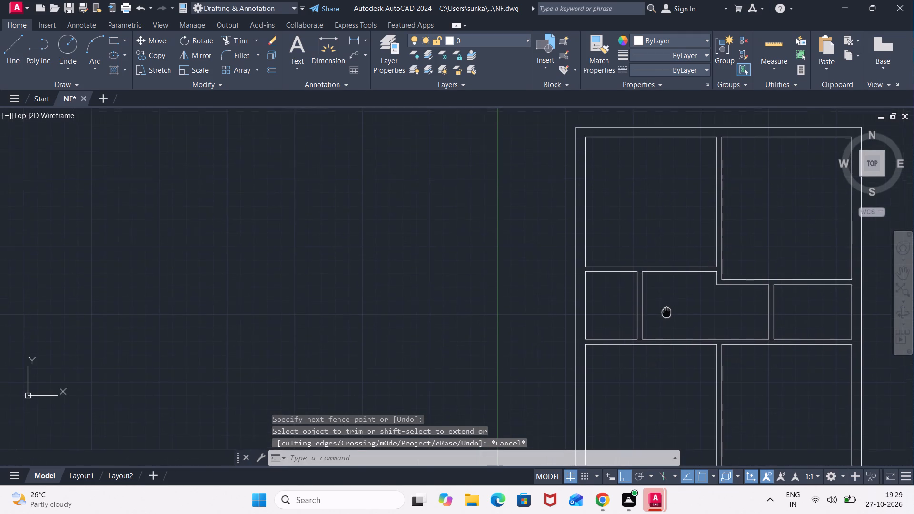
pyautogui.moveTo(666, 312); pyautogui.dragTo(643, 351, button='middle')
pyautogui.scroll(2, 647, 316)
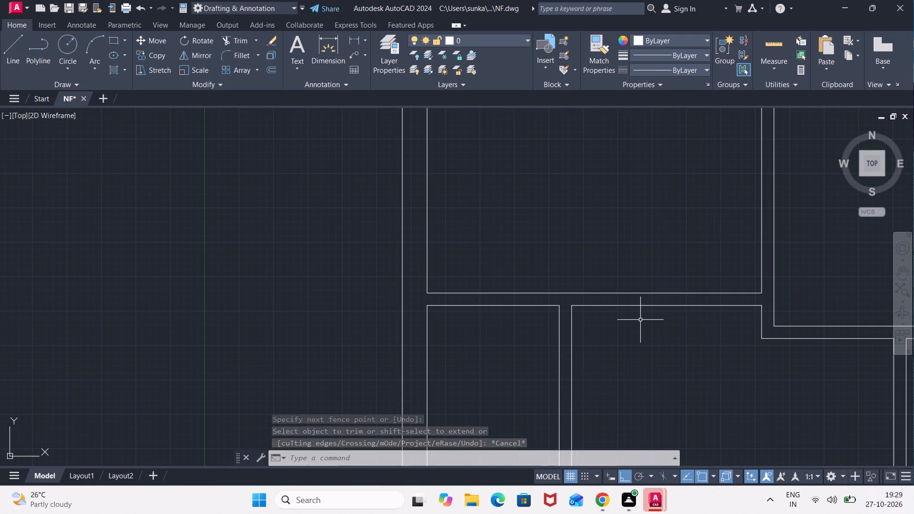
pyautogui.click(571, 318)
pyautogui.click(571, 306)
pyautogui.click(569, 294)
pyautogui.press('Escape')
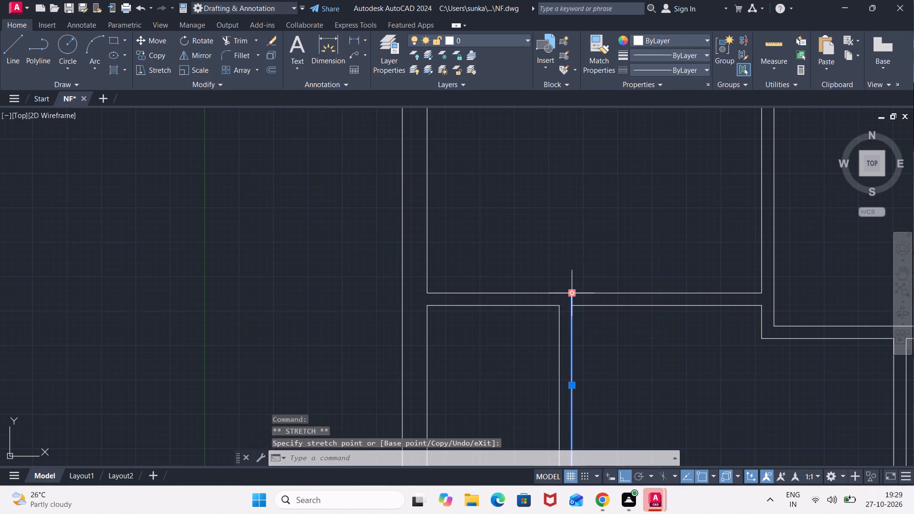
pyautogui.press('Escape')
# Stretch the short vertical line at the central partition's jog up to the upper-left room's bottom line.
pyautogui.click(762, 321)
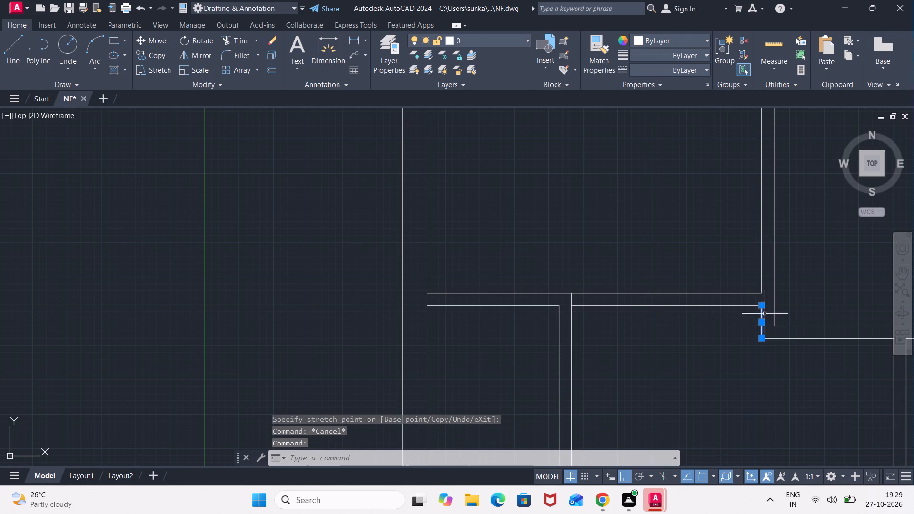
pyautogui.click(764, 307)
pyautogui.click(763, 294)
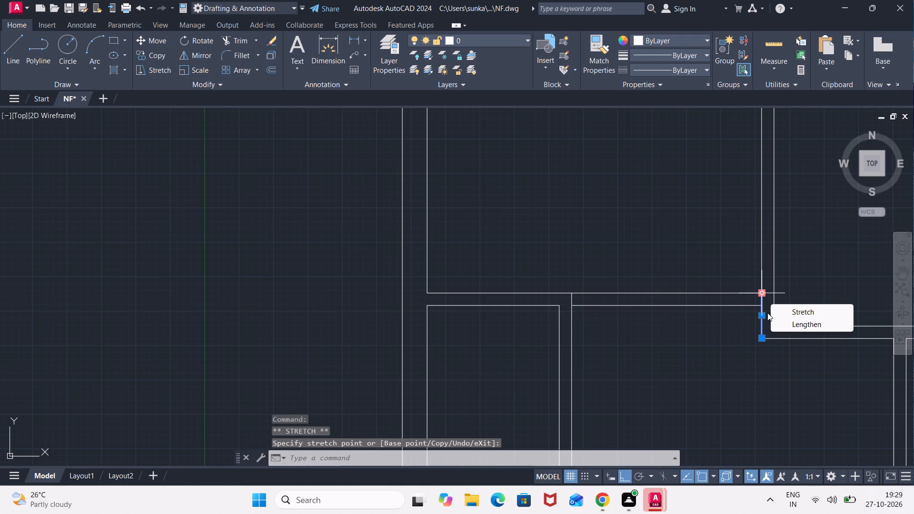
pyautogui.press('Escape')
pyautogui.press('Escape')
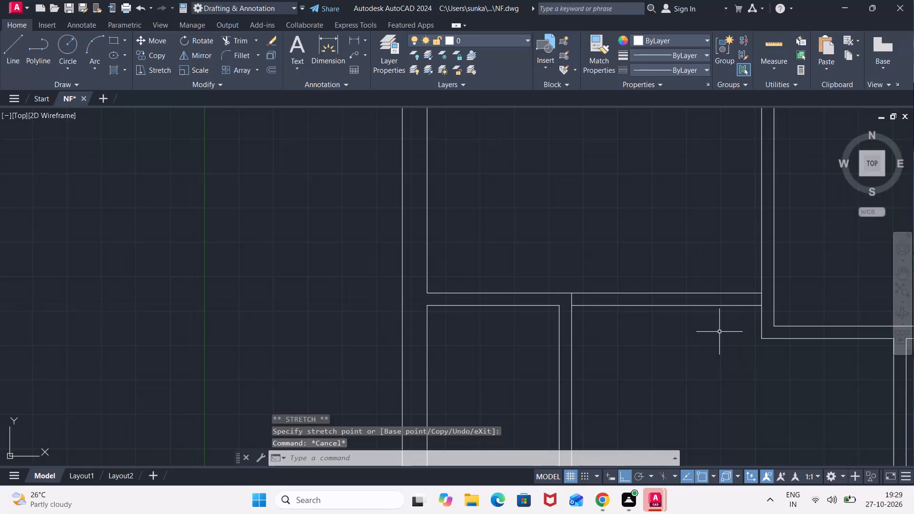
# Trim both horizontal partition lines below the upper-left room between the new small room's partition and the central partition.
pyautogui.write('TR')
pyautogui.press('Return')
pyautogui.click(714, 327)
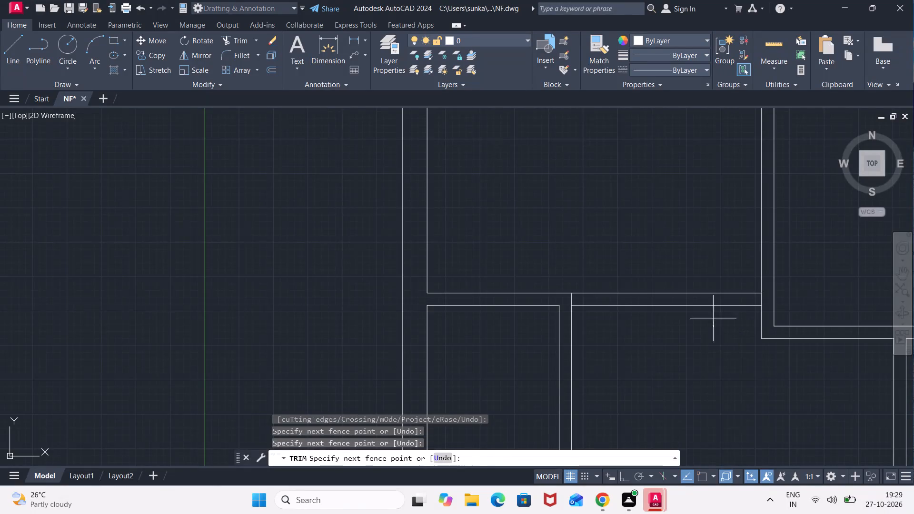
pyautogui.click(707, 264)
pyautogui.scroll(-2, 699, 347)
pyautogui.moveTo(697, 359); pyautogui.dragTo(646, 283, button='middle')
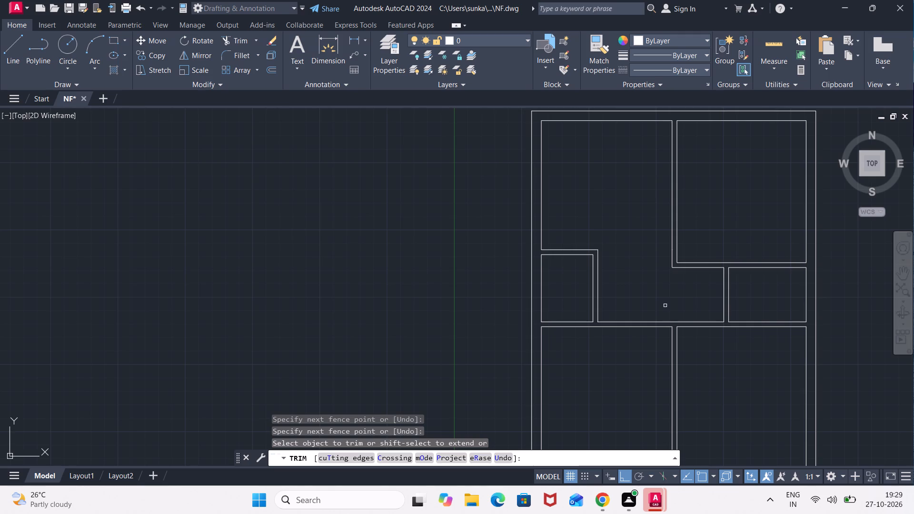
# Stretch the lower end of the small left room's outer partition line down to the lower-left room's top line.
pyautogui.press('Escape')
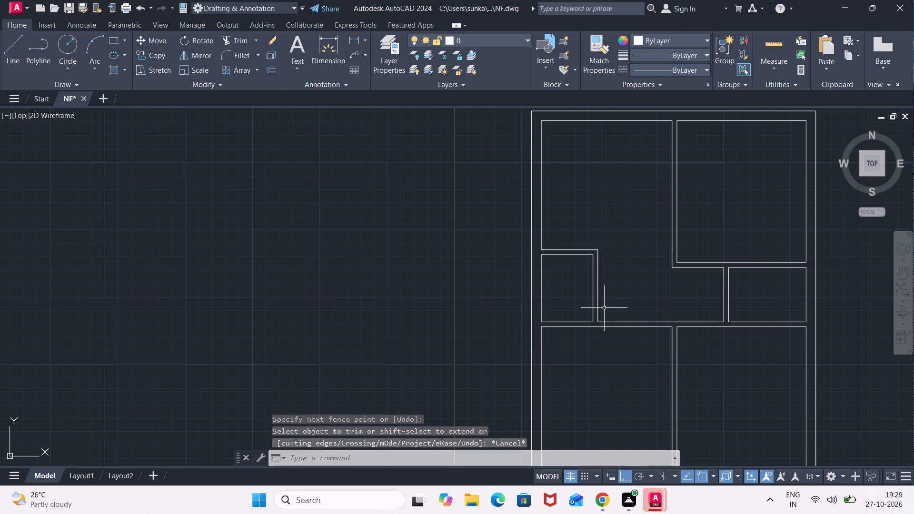
pyautogui.click(598, 312)
pyautogui.click(599, 320)
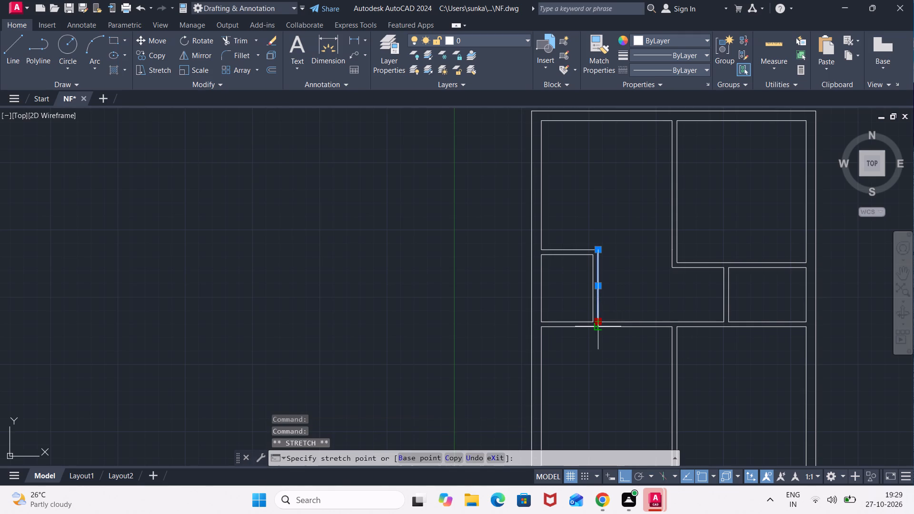
pyautogui.click(600, 329)
pyautogui.press('Escape')
pyautogui.press('Escape')
# Stretch the upper end of the lower central partition's left line up to the upper line of the horizontal partition.
pyautogui.scroll(2, 684, 338)
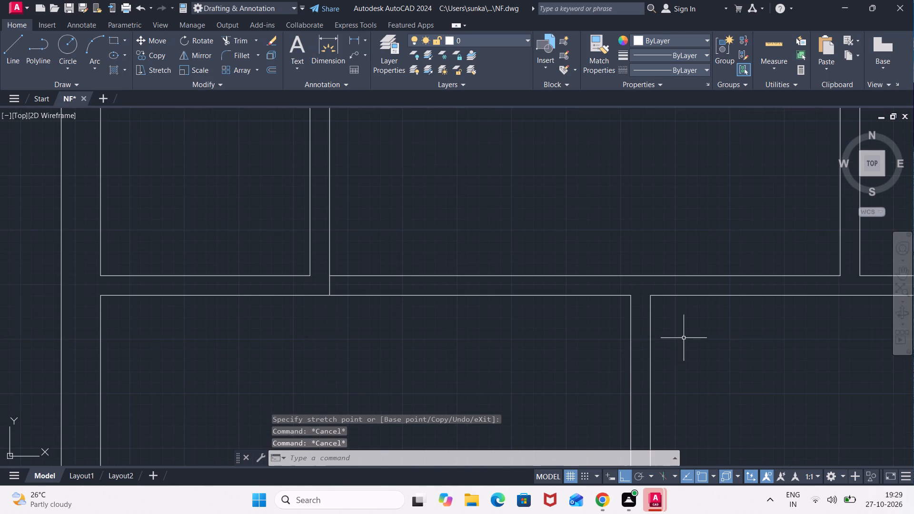
pyautogui.scroll(1, 684, 338)
pyautogui.click(633, 347)
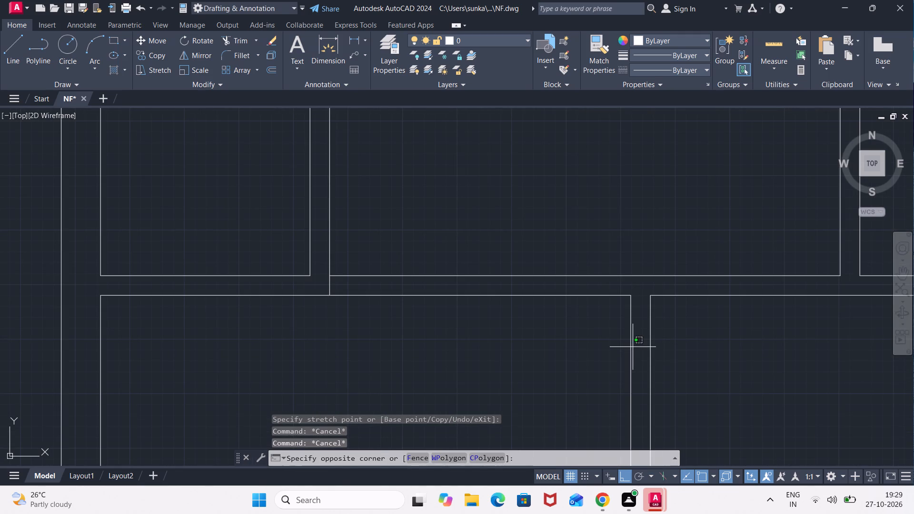
pyautogui.click(620, 357)
pyautogui.click(633, 296)
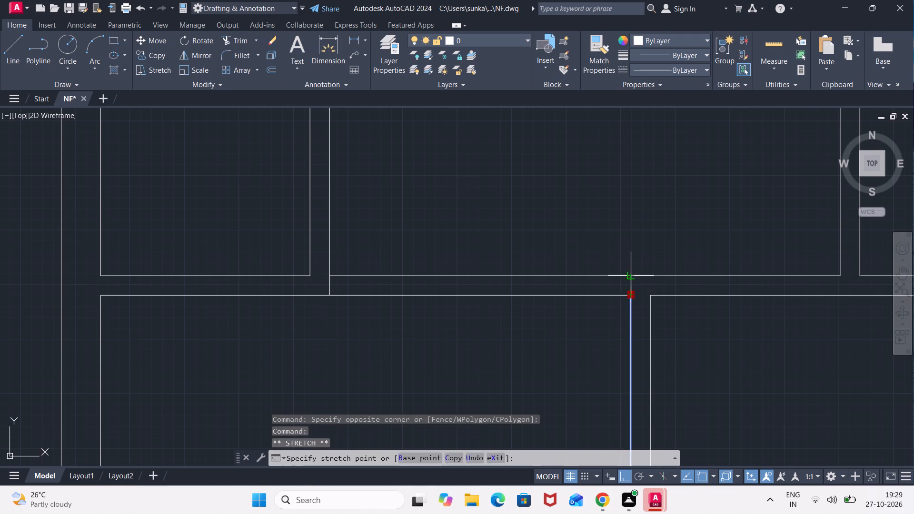
pyautogui.click(634, 277)
pyautogui.press('Escape')
pyautogui.press('Escape')
pyautogui.press('Escape')
# Trim both horizontal partition lines above the lower-left room between the small left room's partition and the central partition.
pyautogui.write('TR')
pyautogui.press('Return')
pyautogui.click(575, 313)
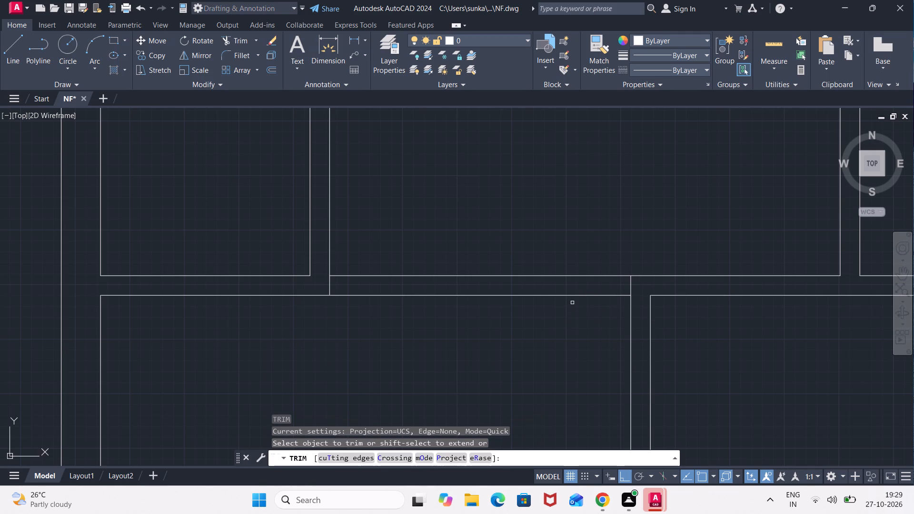
pyautogui.moveTo(572, 307); pyautogui.dragTo(570, 301)
pyautogui.click(557, 261)
pyautogui.scroll(-3, 541, 304)
pyautogui.moveTo(546, 335); pyautogui.dragTo(543, 320, button='middle')
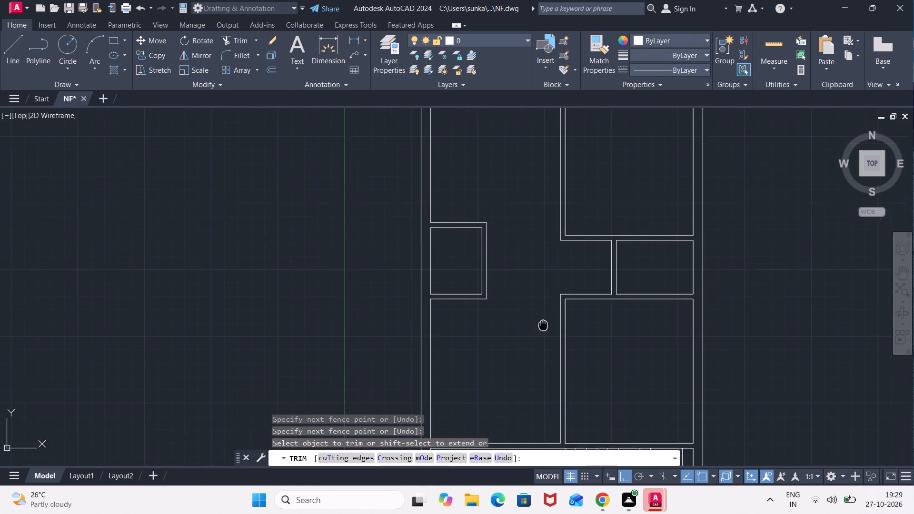
pyautogui.moveTo(543, 320); pyautogui.dragTo(528, 220, button='middle')
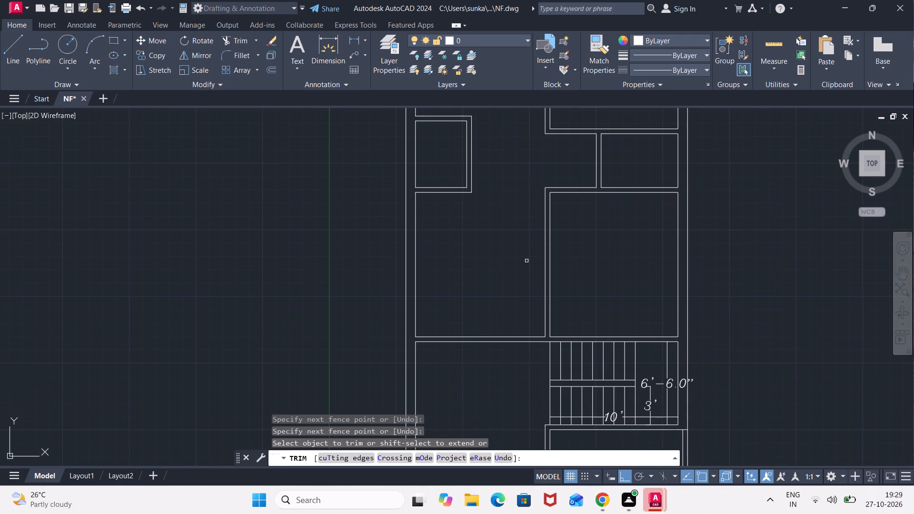
pyautogui.moveTo(520, 232); pyautogui.dragTo(550, 317, button='middle')
pyautogui.press('Escape')
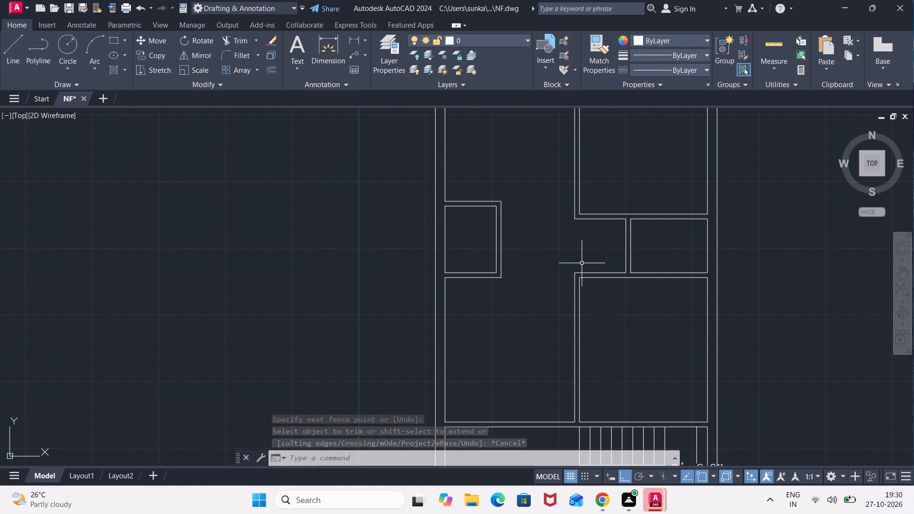
# Offset the small left room's bottom inner line 5' upward.
pyautogui.scroll(-1, 555, 257)
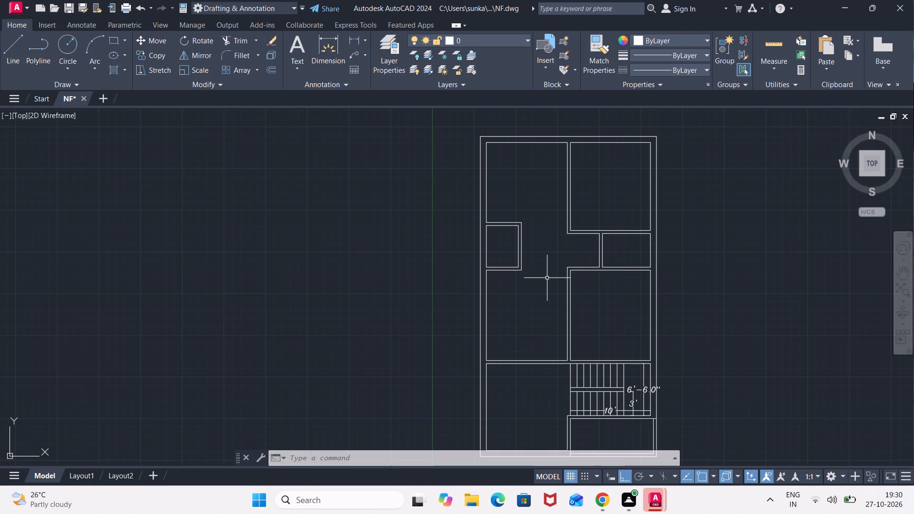
pyautogui.scroll(2, 536, 240)
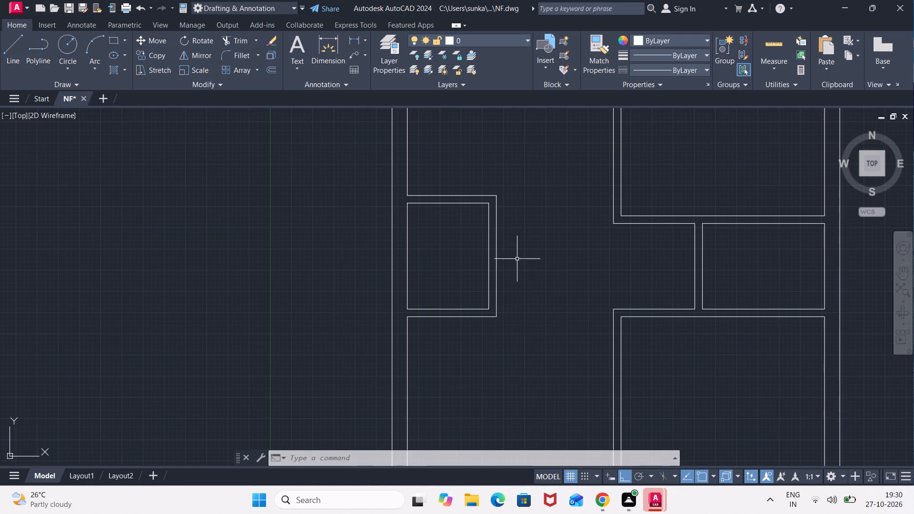
pyautogui.press('o')
pyautogui.press('Return')
pyautogui.press('4')
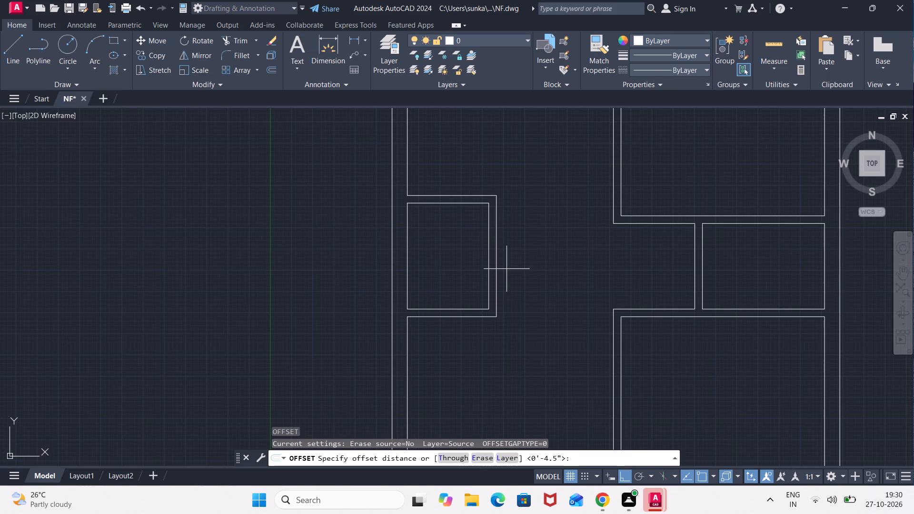
pyautogui.press('BackSpace')
pyautogui.write("5'")
pyautogui.press('Return')
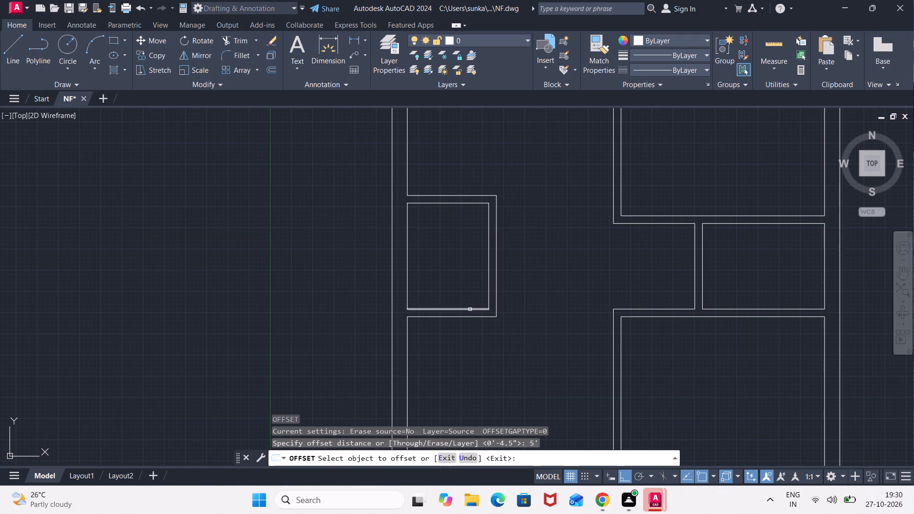
pyautogui.click(470, 309)
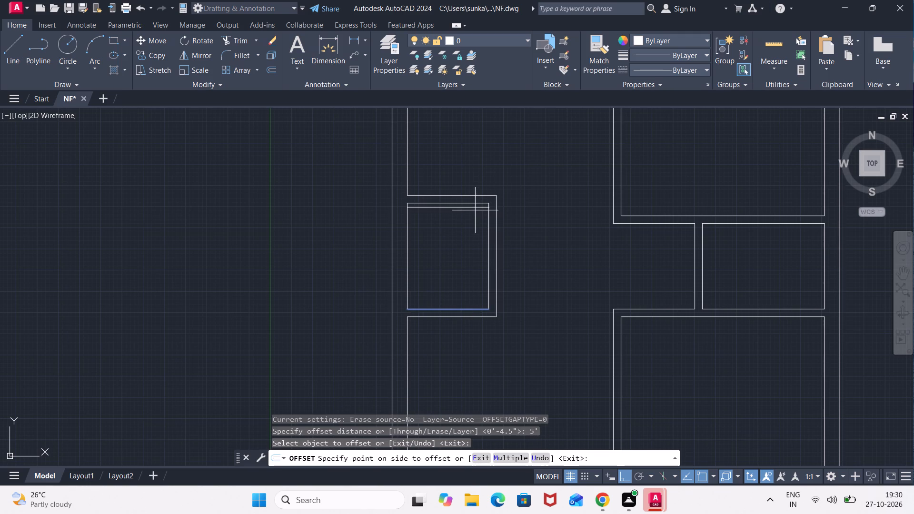
pyautogui.click(475, 210)
pyautogui.press('Escape')
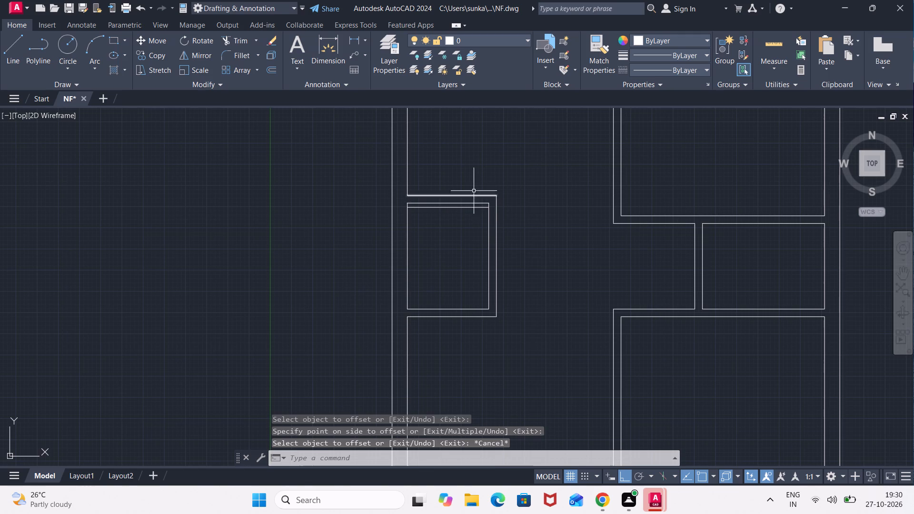
# Erase the two original horizontal wall lines above the small left room's new offset line.
pyautogui.click(474, 188)
pyautogui.click(467, 205)
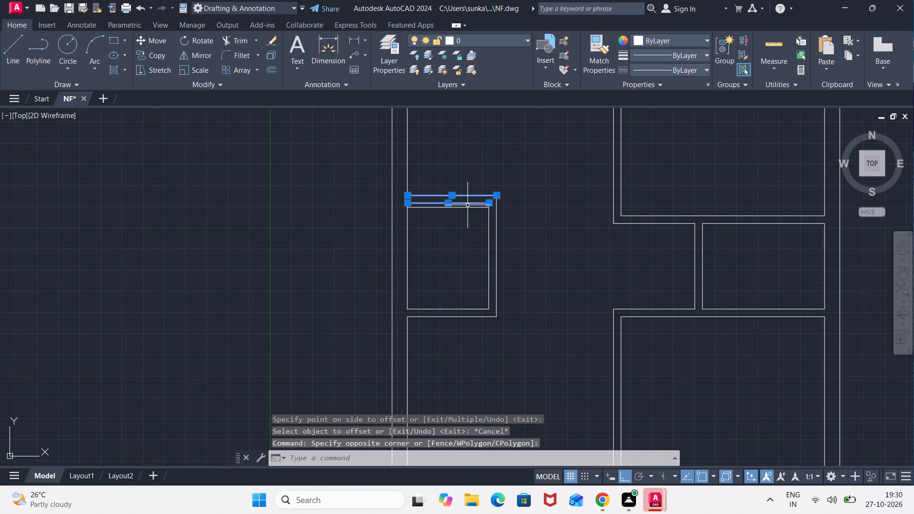
pyautogui.press('Delete')
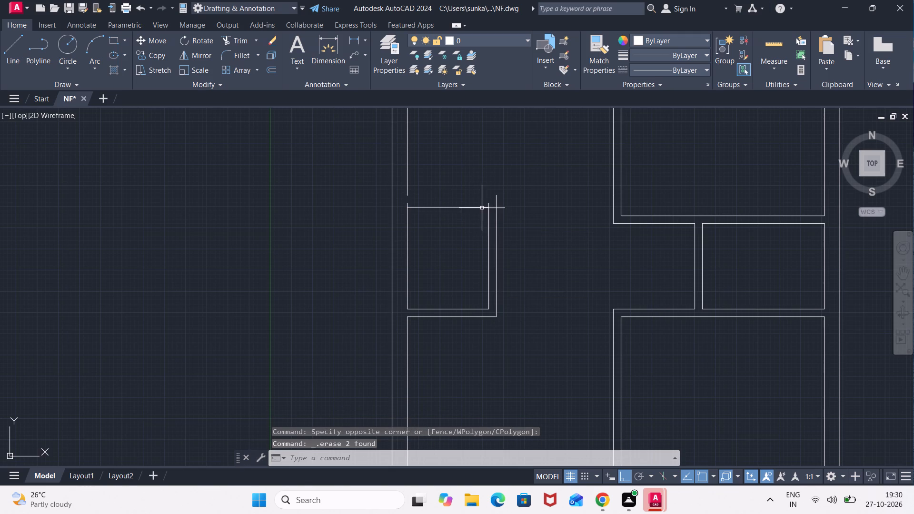
# Stretch the right end of the small left room's new top line to the outer line of its partition.
pyautogui.click(483, 208)
pyautogui.click(490, 208)
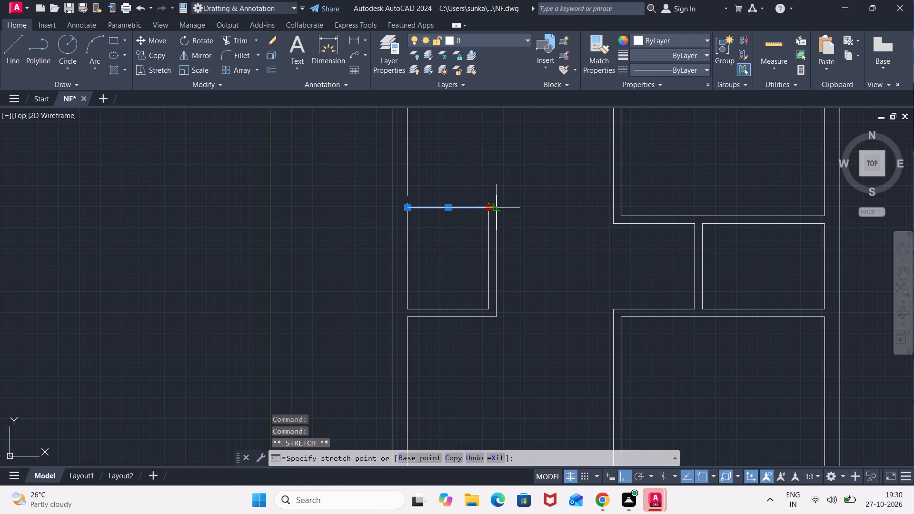
pyautogui.click(496, 210)
pyautogui.press('Escape')
pyautogui.press('Escape')
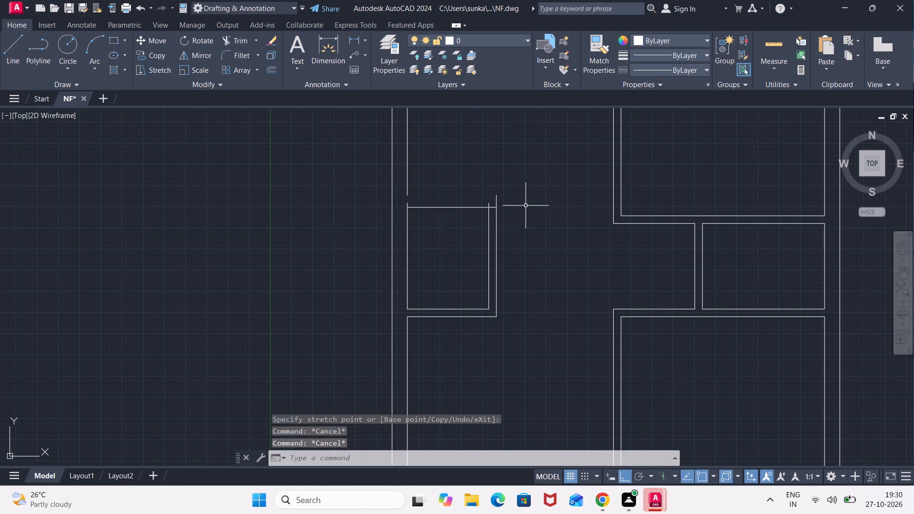
# Offset the small left room's new top line 4.5" upward.
pyautogui.press('o')
pyautogui.press('Return')
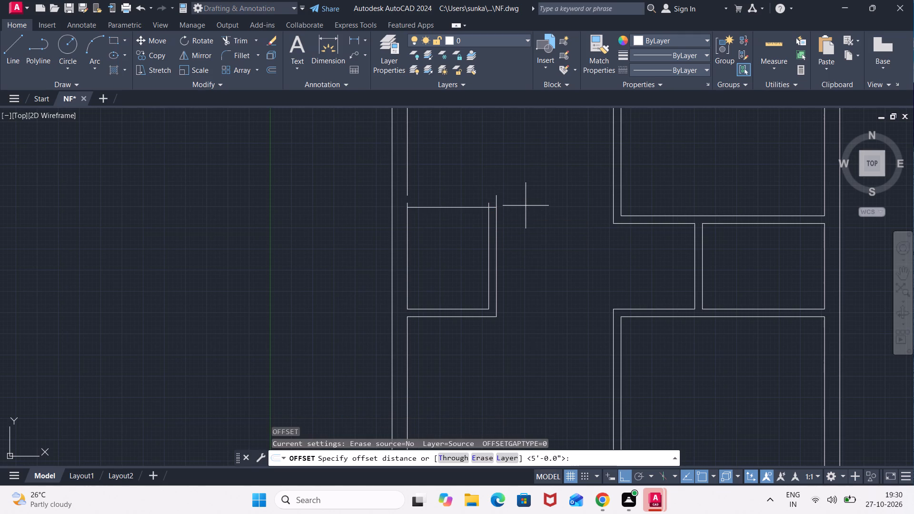
pyautogui.write('4.5"')
pyautogui.press('Return')
pyautogui.click(465, 206)
pyautogui.click(460, 181)
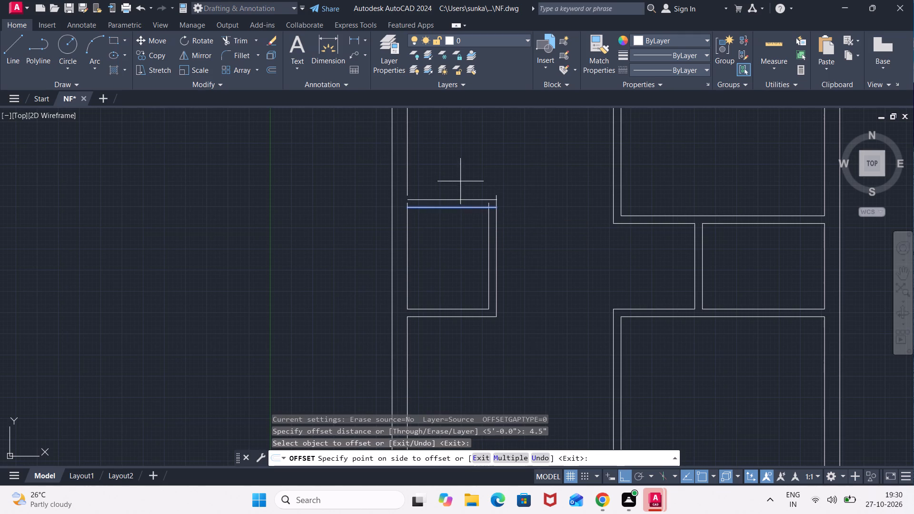
pyautogui.press('Escape')
# Stretch the lower end of the upper-left room's left wall line down to the new 4.5" offset line.
pyautogui.click(408, 190)
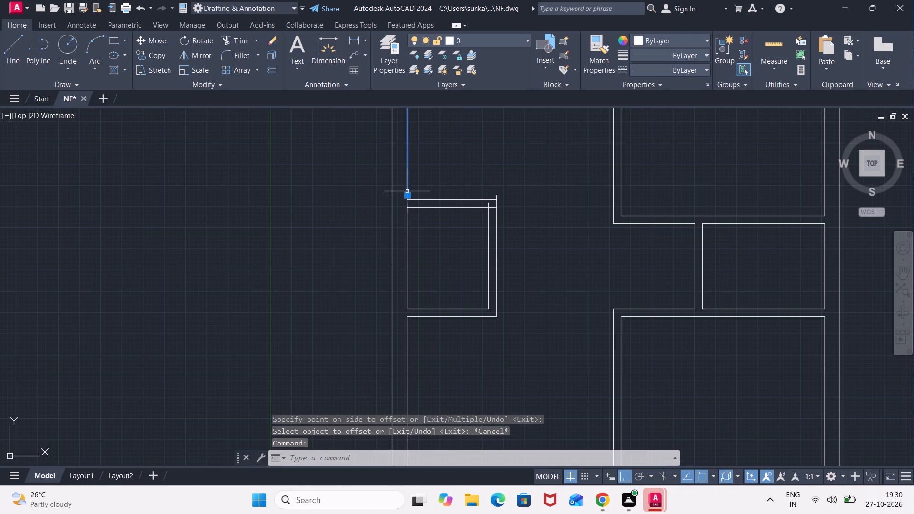
pyautogui.click(409, 194)
pyautogui.click(407, 203)
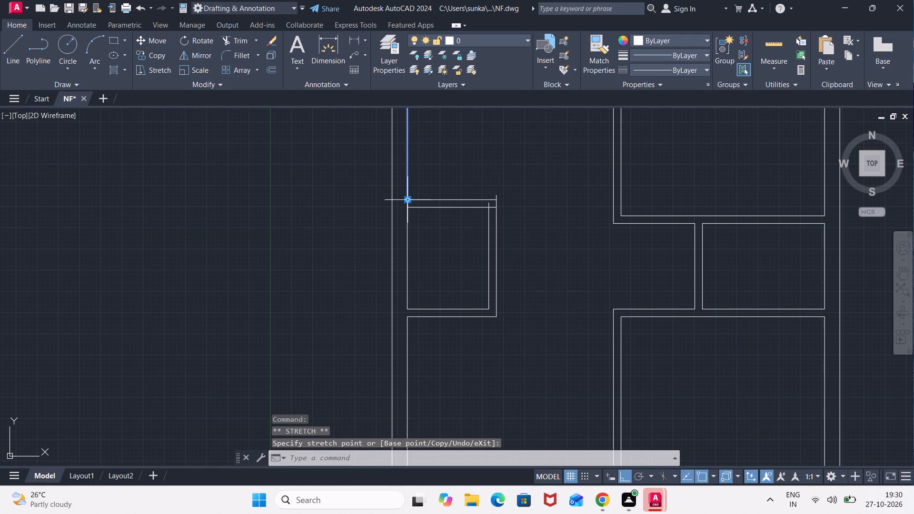
pyautogui.press('Escape')
pyautogui.press('Escape')
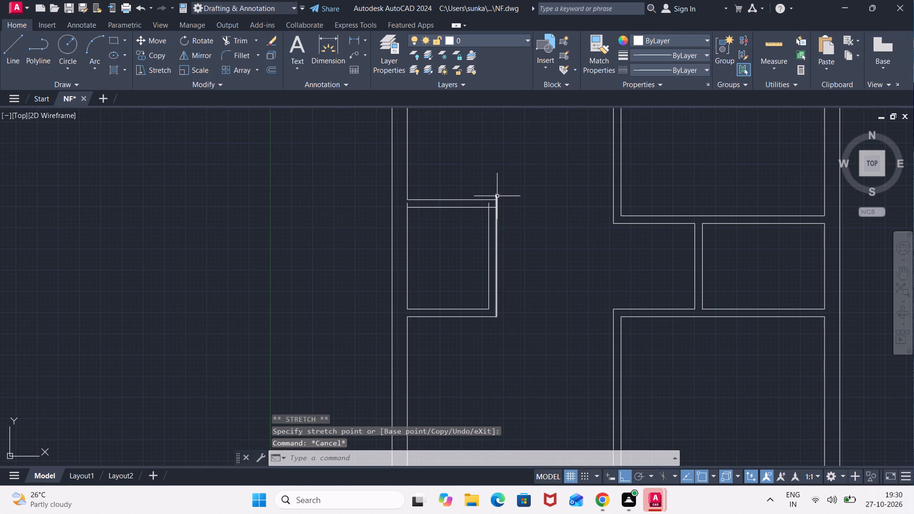
# Trim the overhanging vertical ends at the small left room's top corners and the inner top line between its right partition's faces.
pyautogui.write('TR')
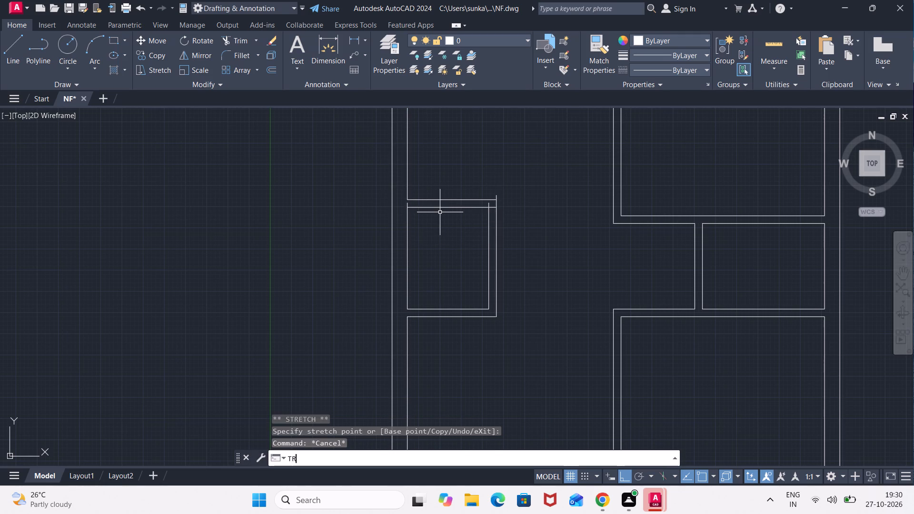
pyautogui.press('Return')
pyautogui.scroll(2, 408, 198)
pyautogui.click(403, 213)
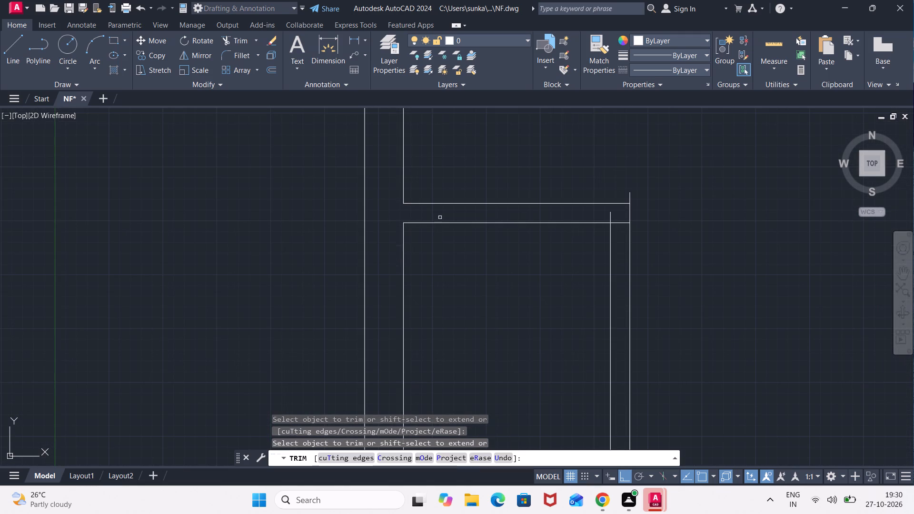
pyautogui.click(610, 214)
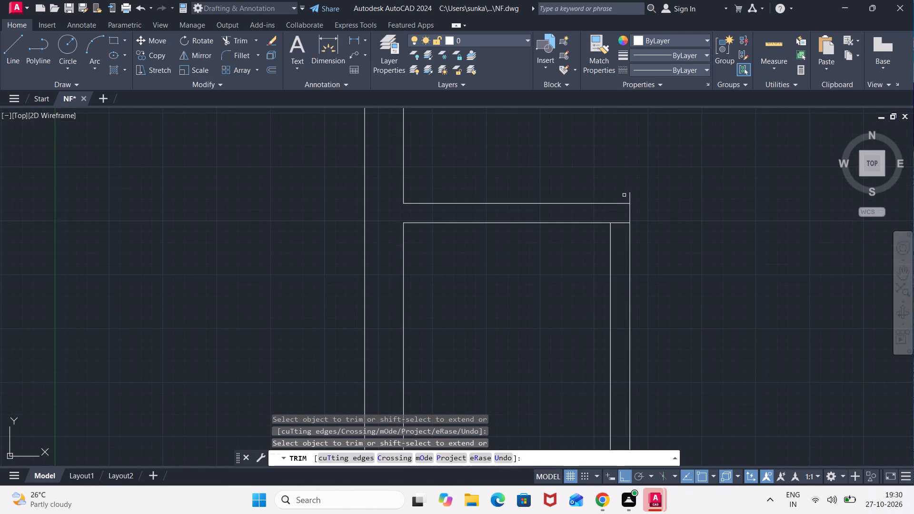
pyautogui.click(631, 197)
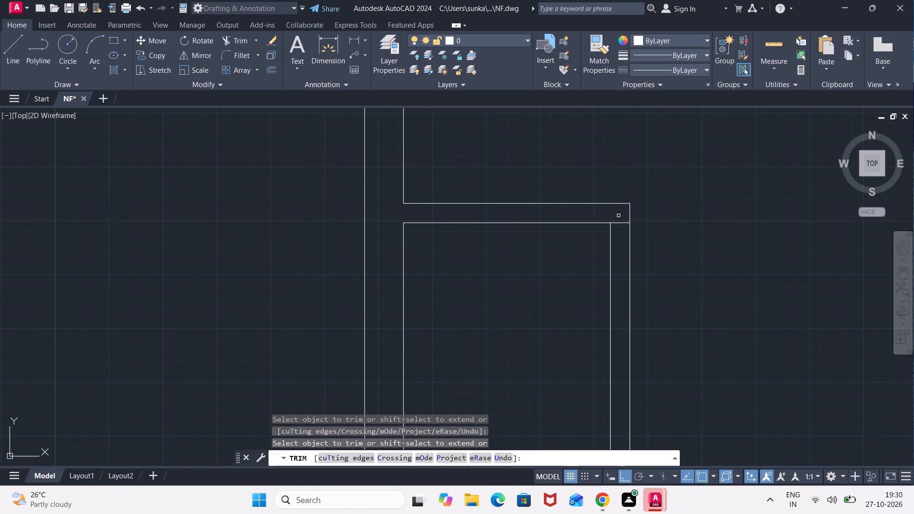
pyautogui.click(619, 223)
pyautogui.scroll(-1, 705, 280)
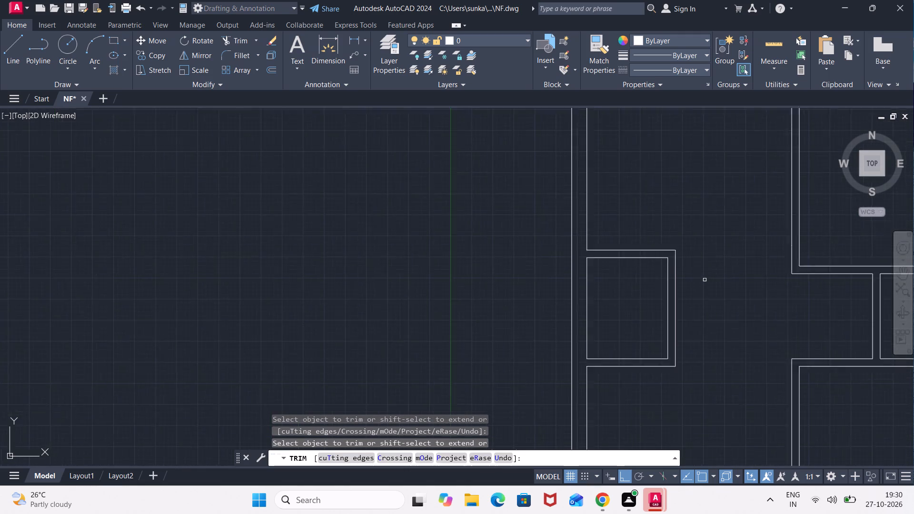
pyautogui.scroll(-2, 705, 280)
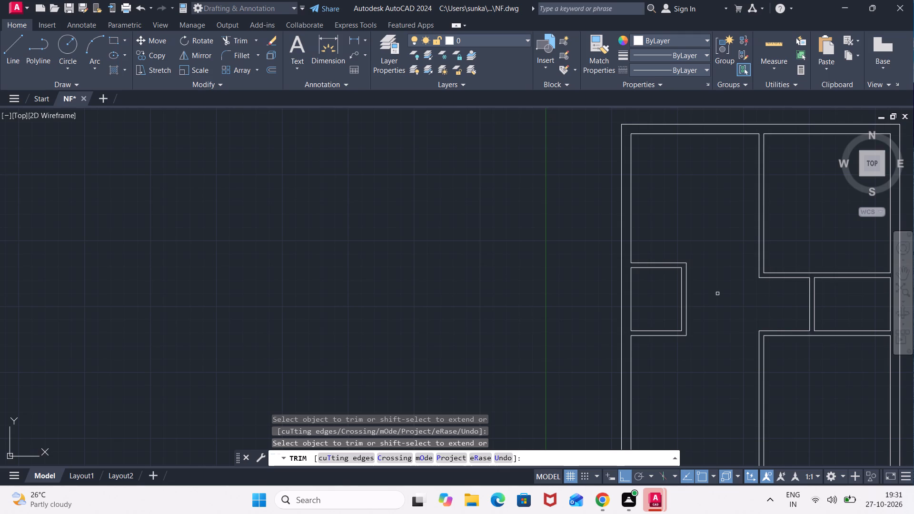
pyautogui.moveTo(790, 303); pyautogui.dragTo(601, 182, button='middle')
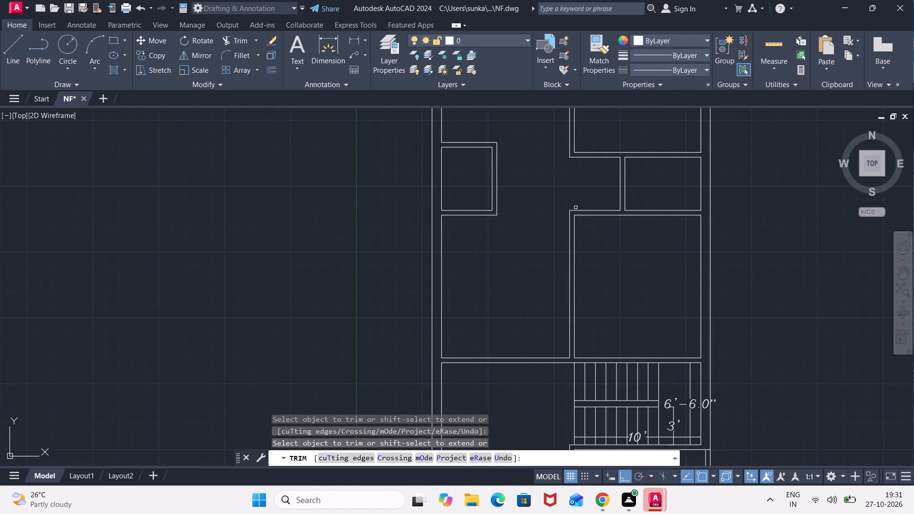
pyautogui.moveTo(566, 188); pyautogui.dragTo(570, 240, button='middle')
pyautogui.press('Escape')
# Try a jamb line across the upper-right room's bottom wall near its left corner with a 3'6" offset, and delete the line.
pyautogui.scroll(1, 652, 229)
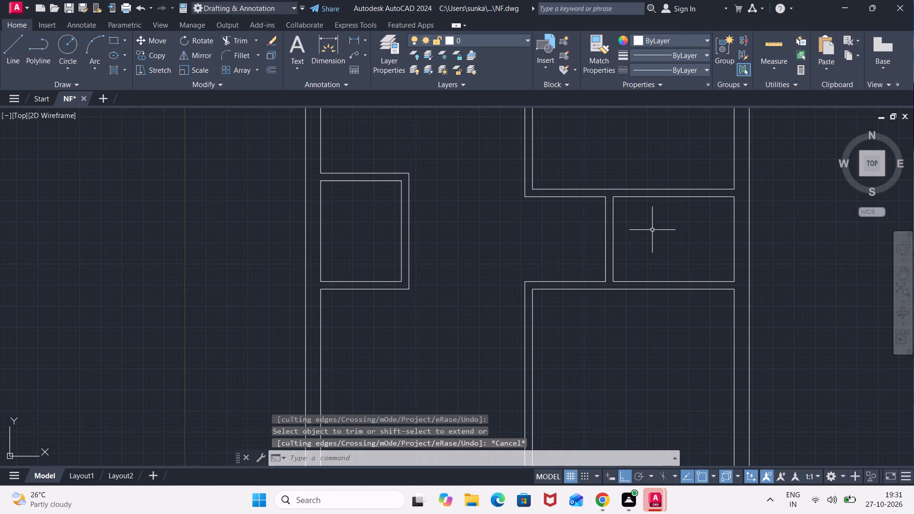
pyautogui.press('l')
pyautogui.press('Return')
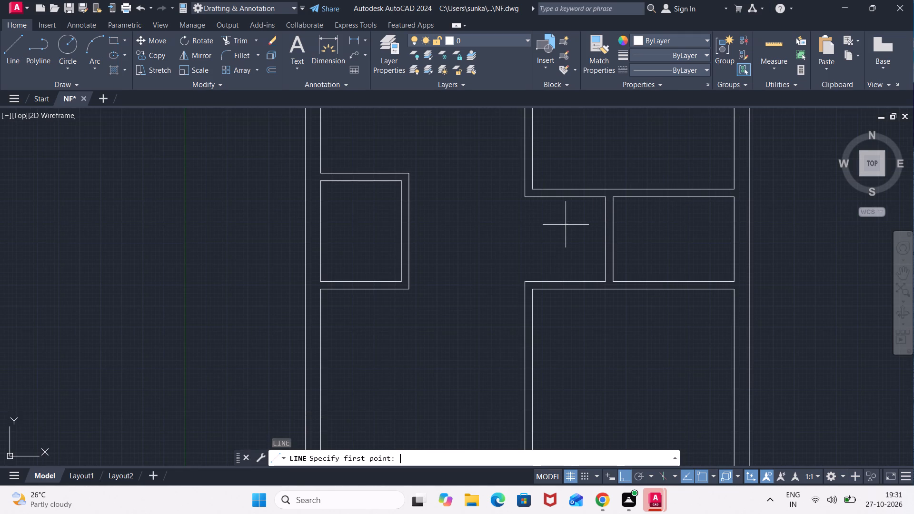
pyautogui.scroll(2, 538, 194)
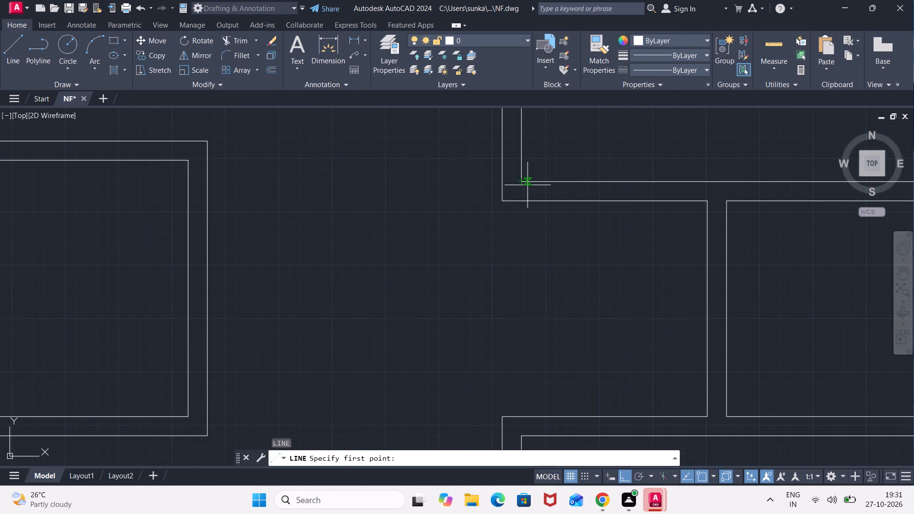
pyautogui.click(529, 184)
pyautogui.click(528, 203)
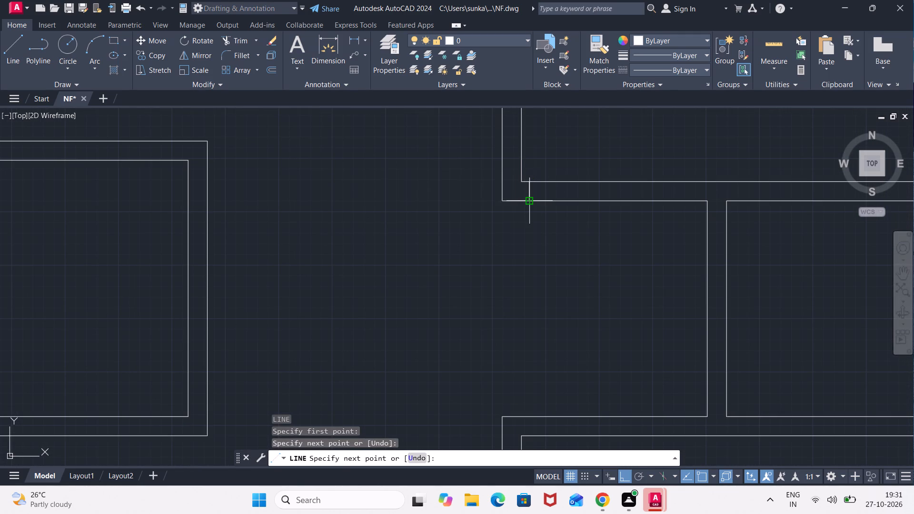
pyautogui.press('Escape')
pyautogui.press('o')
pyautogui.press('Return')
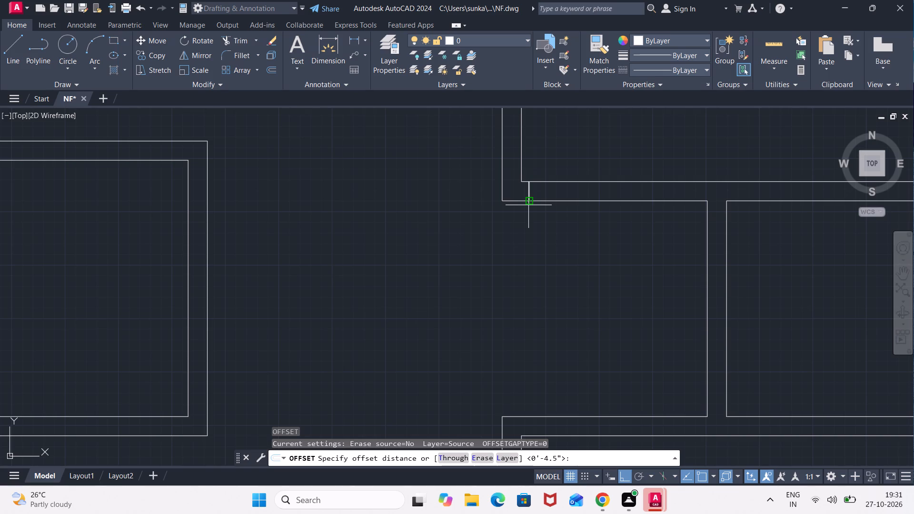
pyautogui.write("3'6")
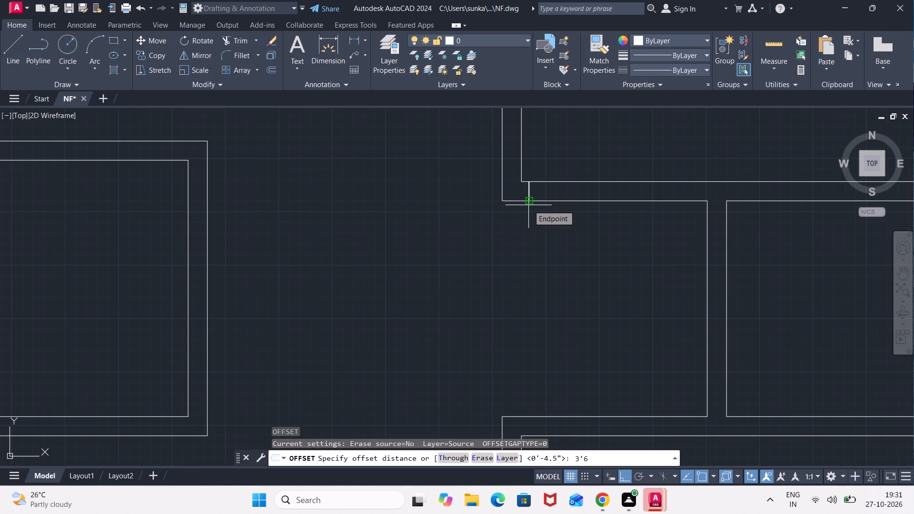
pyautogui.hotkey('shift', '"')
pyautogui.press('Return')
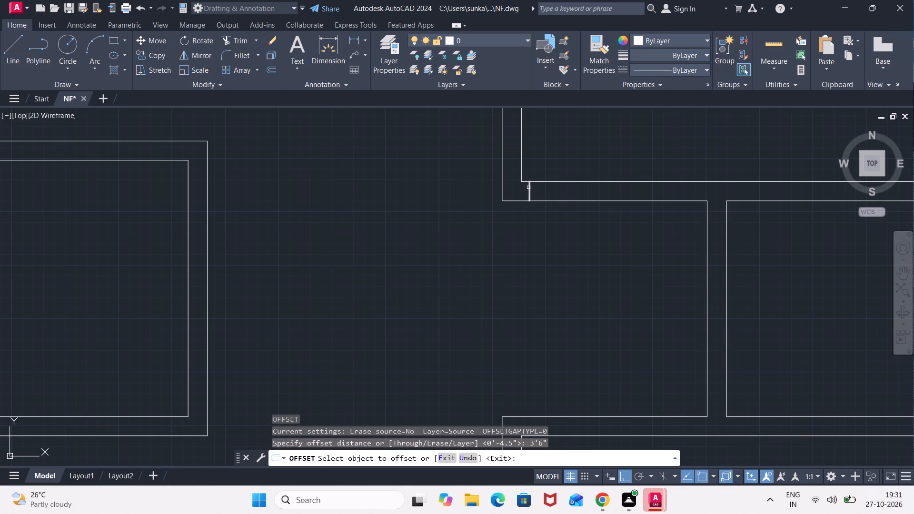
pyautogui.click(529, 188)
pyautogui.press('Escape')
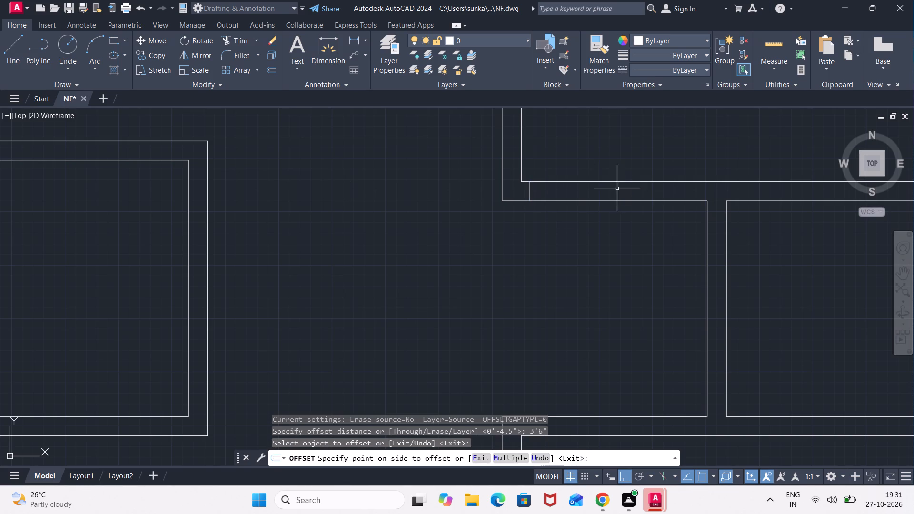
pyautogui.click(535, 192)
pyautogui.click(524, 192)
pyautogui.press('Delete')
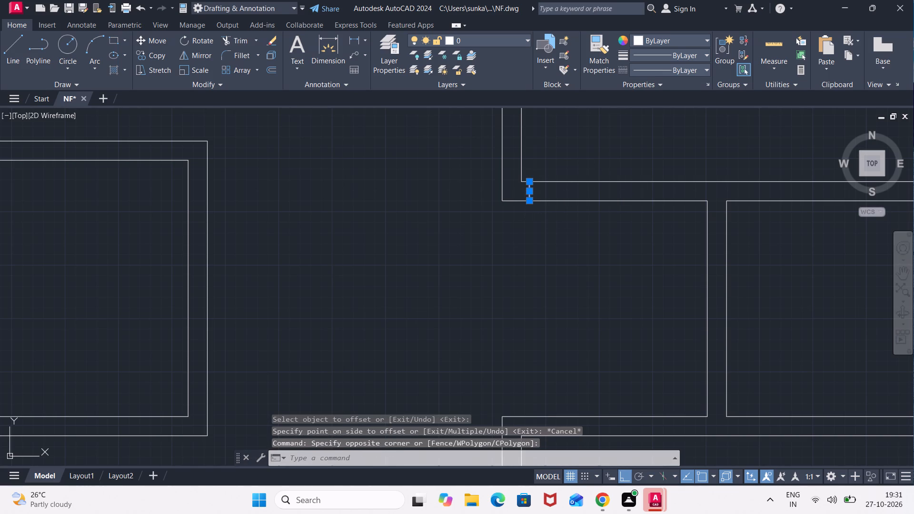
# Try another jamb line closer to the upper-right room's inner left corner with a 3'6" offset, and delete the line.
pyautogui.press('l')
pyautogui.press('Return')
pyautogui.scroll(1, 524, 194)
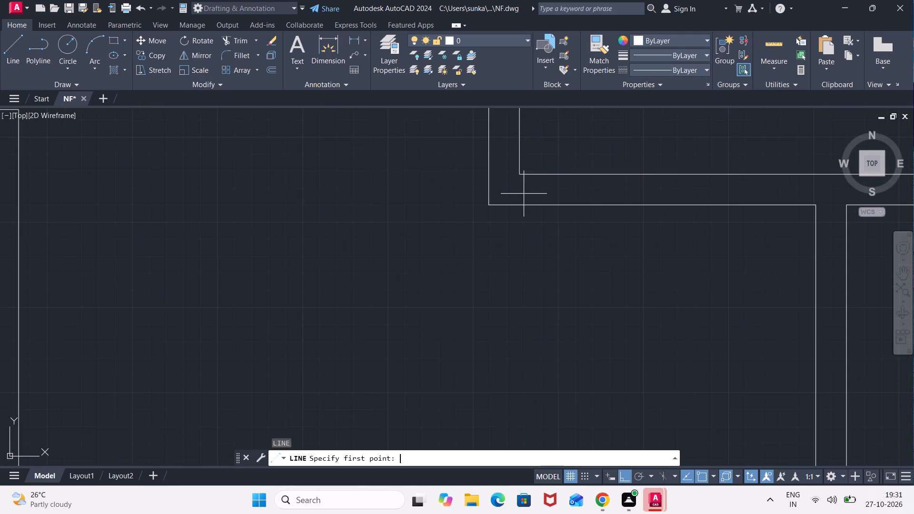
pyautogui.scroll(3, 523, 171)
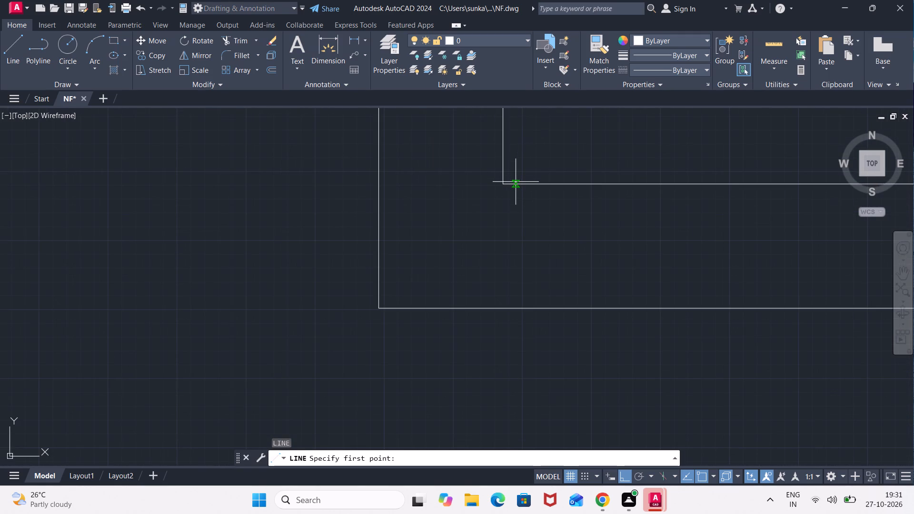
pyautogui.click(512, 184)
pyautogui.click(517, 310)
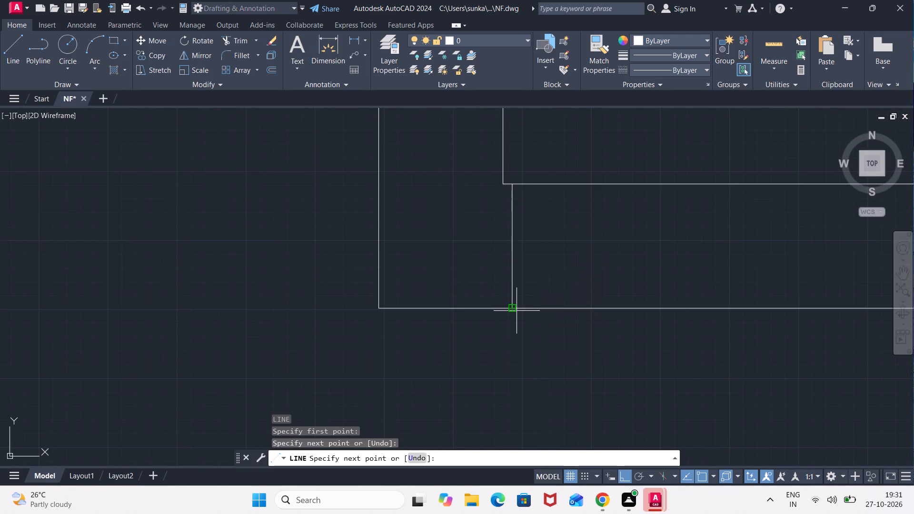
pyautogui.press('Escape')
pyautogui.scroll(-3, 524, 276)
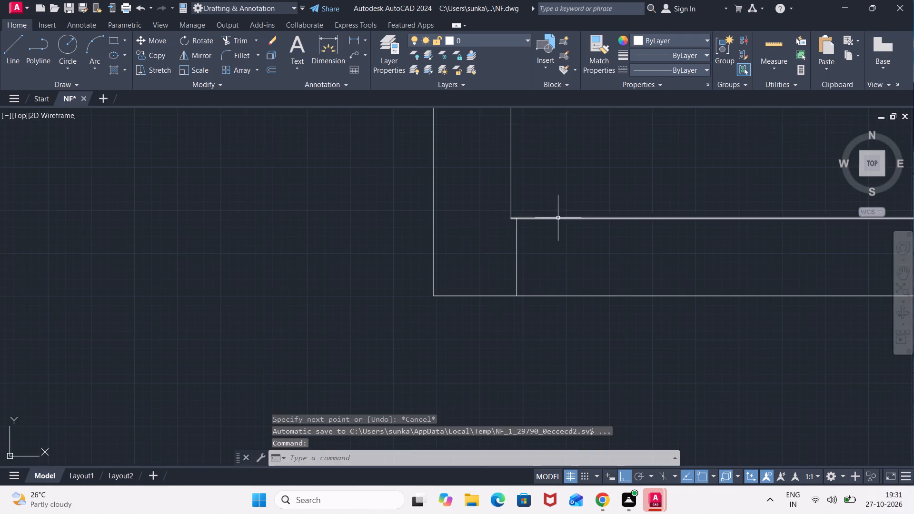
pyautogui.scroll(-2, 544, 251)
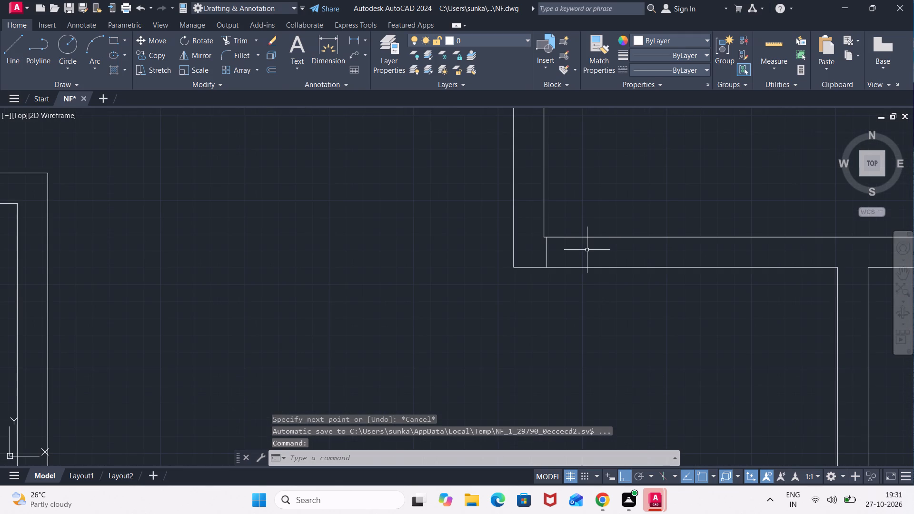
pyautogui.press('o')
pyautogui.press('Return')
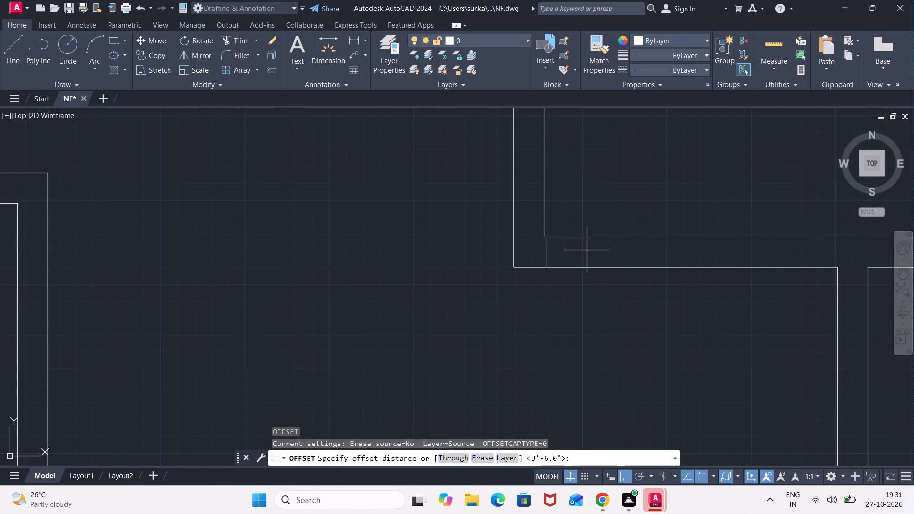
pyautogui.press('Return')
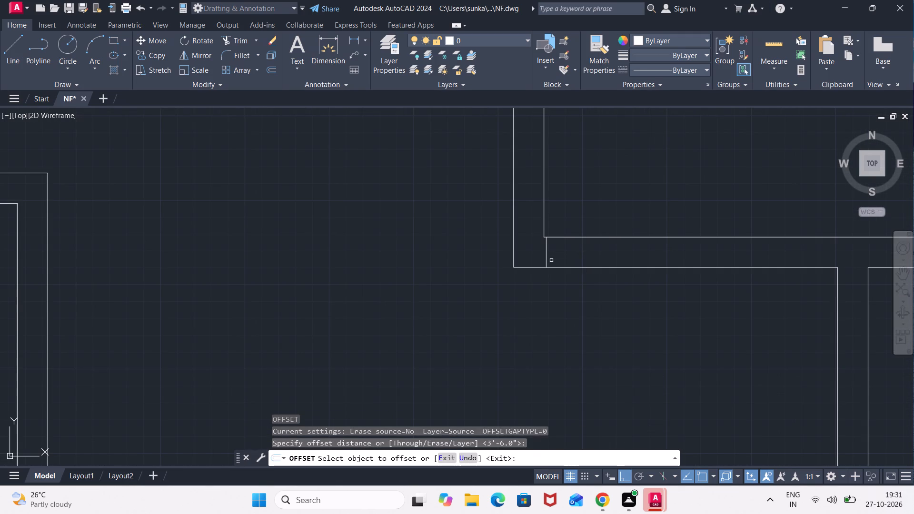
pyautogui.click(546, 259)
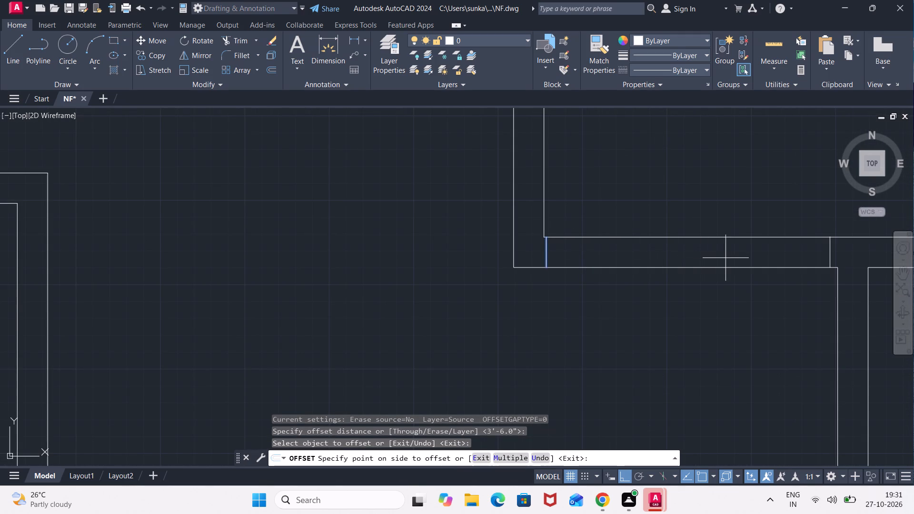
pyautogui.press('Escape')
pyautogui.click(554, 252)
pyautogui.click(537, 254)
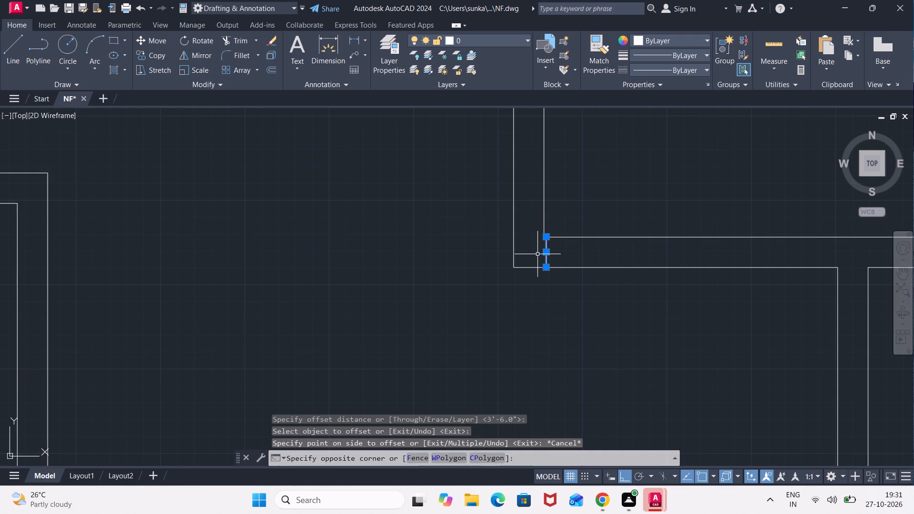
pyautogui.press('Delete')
# Draw a jamb line across the upper-right room's bottom wall, just right of the room's inner left corner.
pyautogui.press('l')
pyautogui.press('Return')
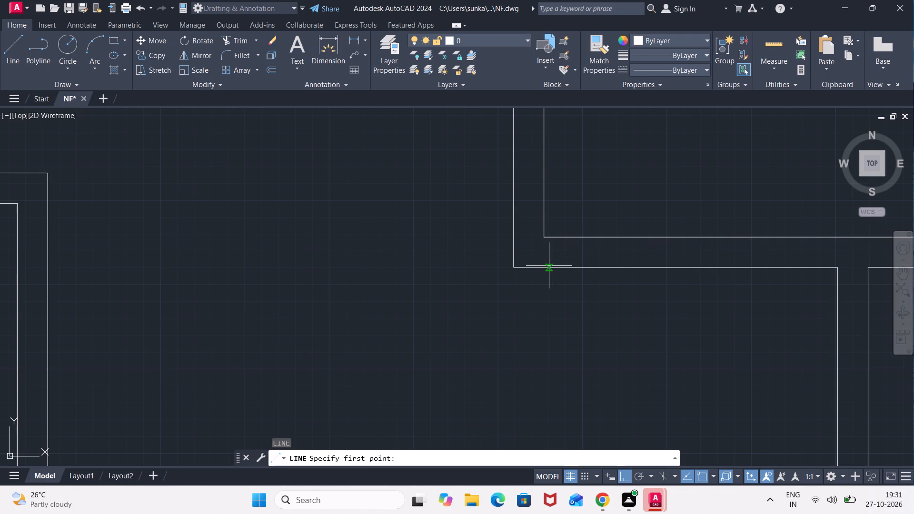
pyautogui.click(549, 266)
pyautogui.click(552, 237)
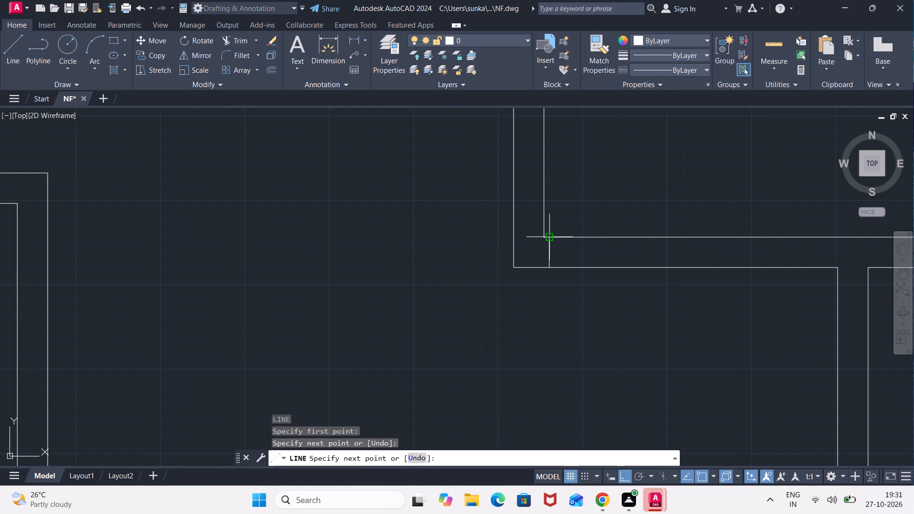
pyautogui.press('Escape')
# Offset the jamb line in the upper-right room's bottom wall 3'6" to the right.
pyautogui.press('o')
pyautogui.press('Return')
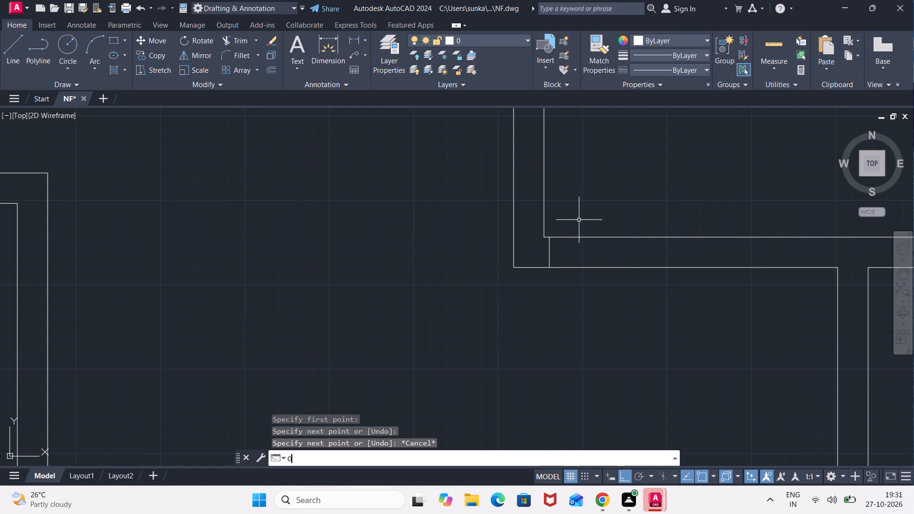
pyautogui.press('Return')
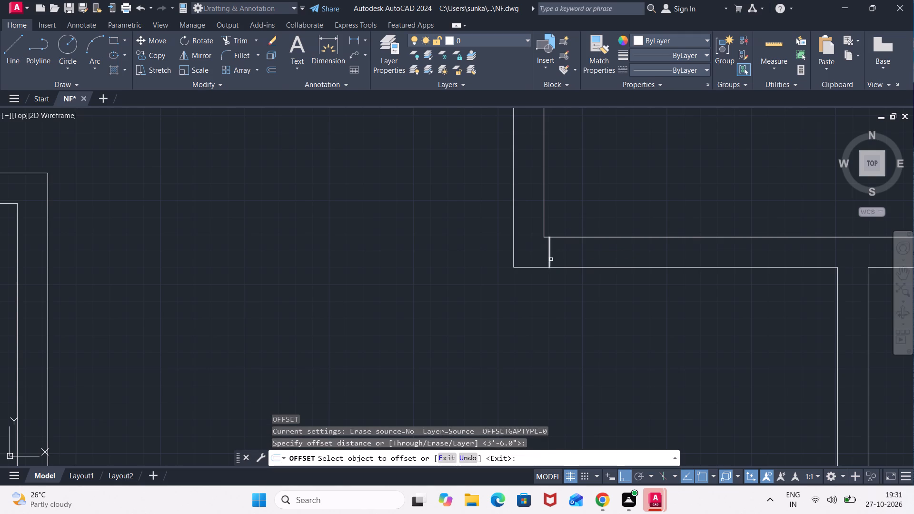
pyautogui.click(551, 259)
pyautogui.click(640, 258)
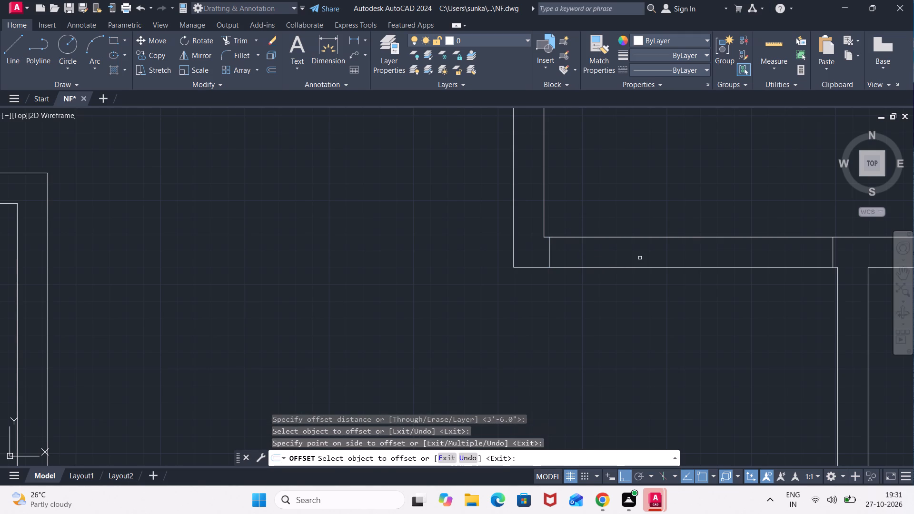
pyautogui.press('Escape')
# Trim both faces of the upper-right room's bottom wall between the two jamb lines to open the doorway.
pyautogui.write('TR')
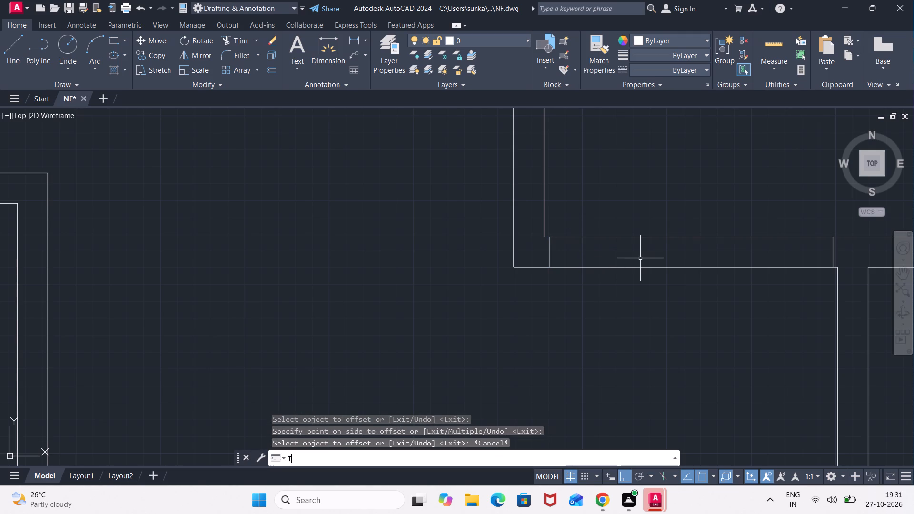
pyautogui.press('Return')
pyautogui.click(678, 296)
pyautogui.click(661, 221)
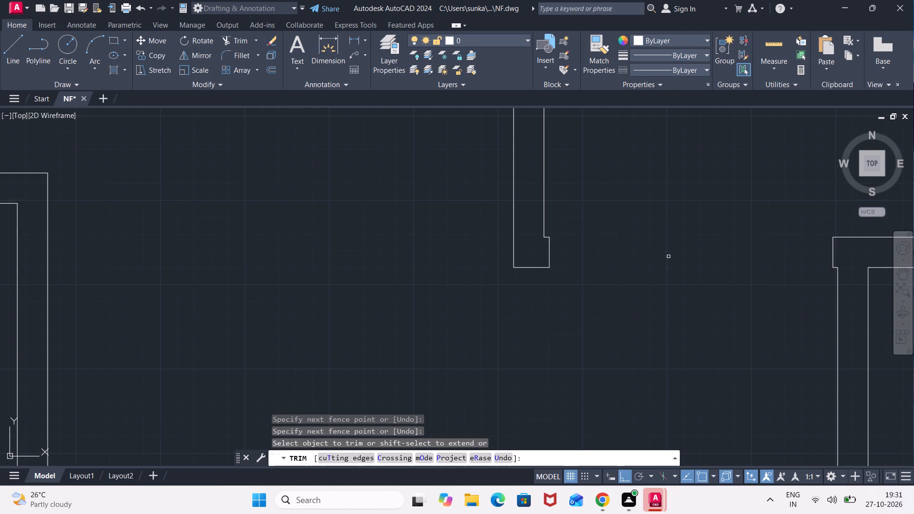
pyautogui.scroll(-2, 702, 287)
pyautogui.moveTo(715, 293); pyautogui.dragTo(564, 229, button='middle')
pyautogui.press('Escape')
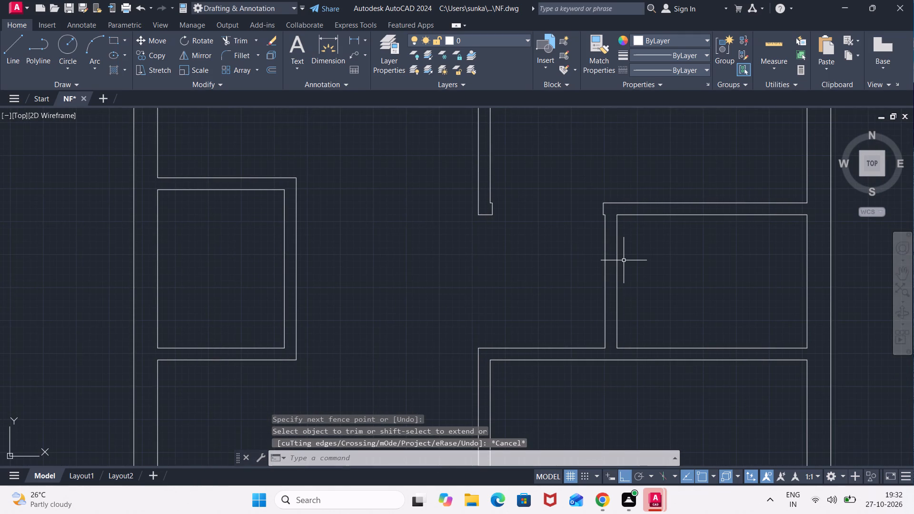
# Draw a jamb line across the small right room's left partition, a short distance below its top wall.
pyautogui.press('l')
pyautogui.press('Return')
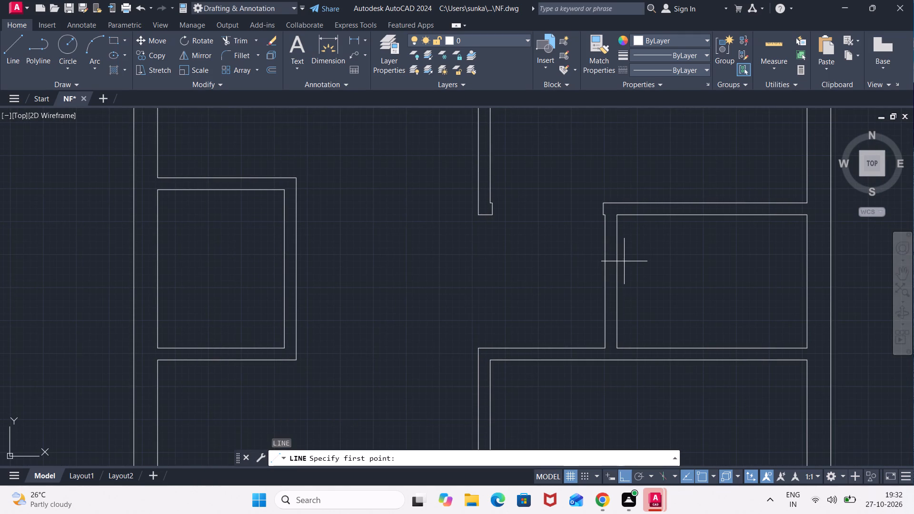
pyautogui.scroll(2, 615, 218)
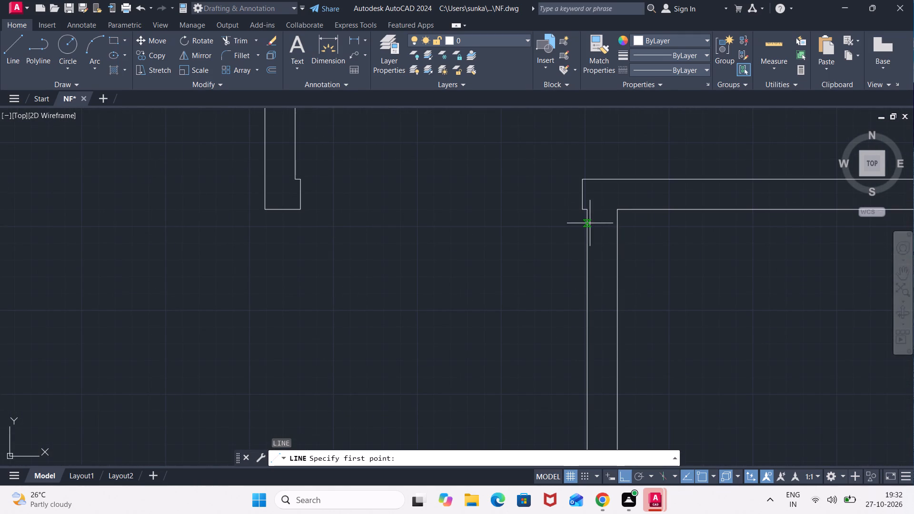
pyautogui.click(587, 236)
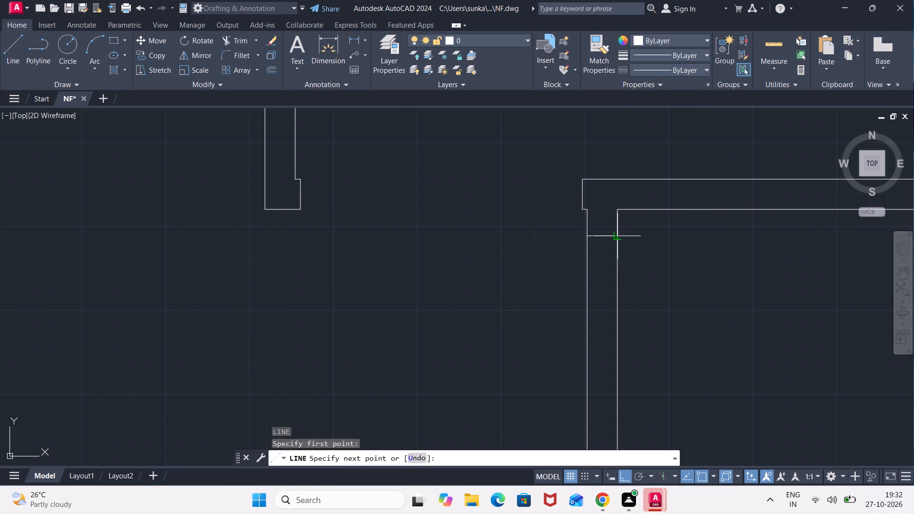
pyautogui.click(616, 238)
pyautogui.press('Escape')
# Offset the jamb line in the small right room's left partition 2'6" downward.
pyautogui.press('o')
pyautogui.press('Return')
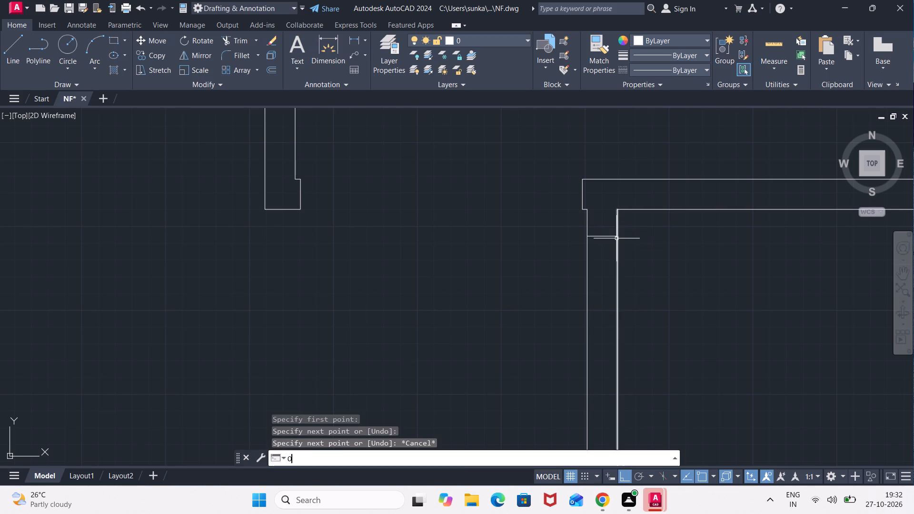
pyautogui.write("2'")
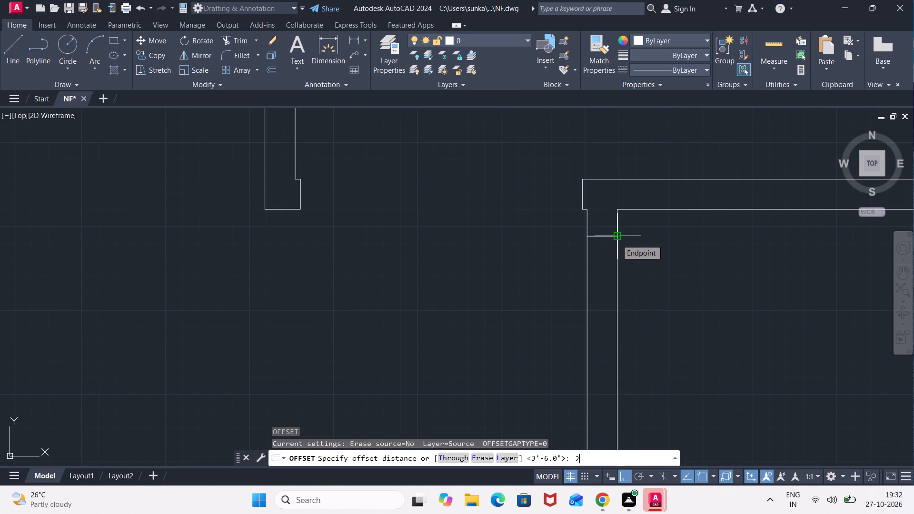
pyautogui.write('6"')
pyautogui.press('Return')
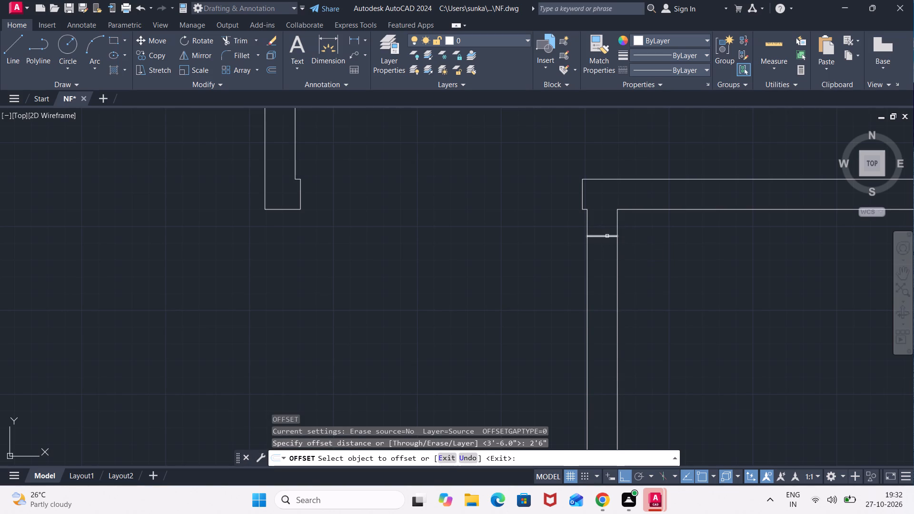
pyautogui.click(607, 236)
pyautogui.click(603, 306)
pyautogui.scroll(-2, 664, 325)
pyautogui.press('Escape')
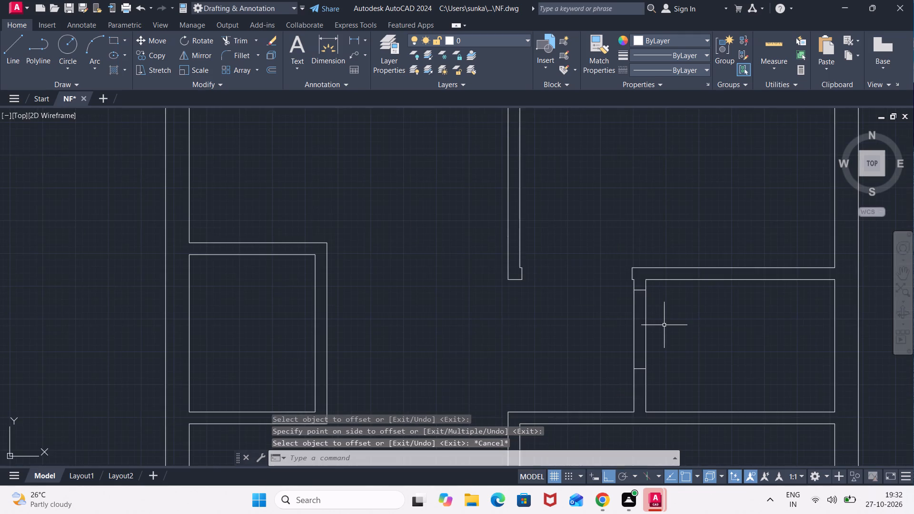
# Trim both faces of the small right room's left partition between its two jamb lines to open the doorway.
pyautogui.moveTo(664, 325); pyautogui.dragTo(664, 224, button='middle')
pyautogui.write('TR')
pyautogui.press('Return')
pyautogui.click(653, 216)
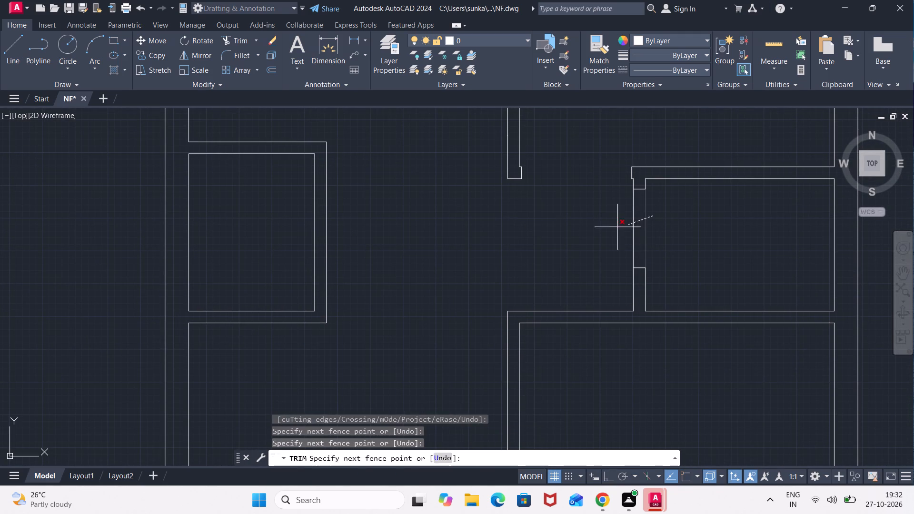
pyautogui.click(597, 232)
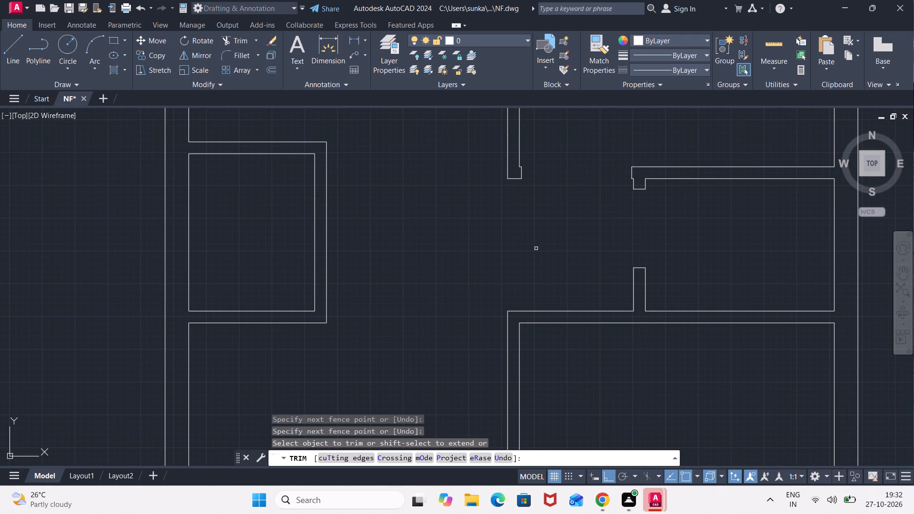
# Draw a jamb line across the small left room's right partition, a short distance below its top wall.
pyautogui.press('Escape')
pyautogui.press('l')
pyautogui.press('Return')
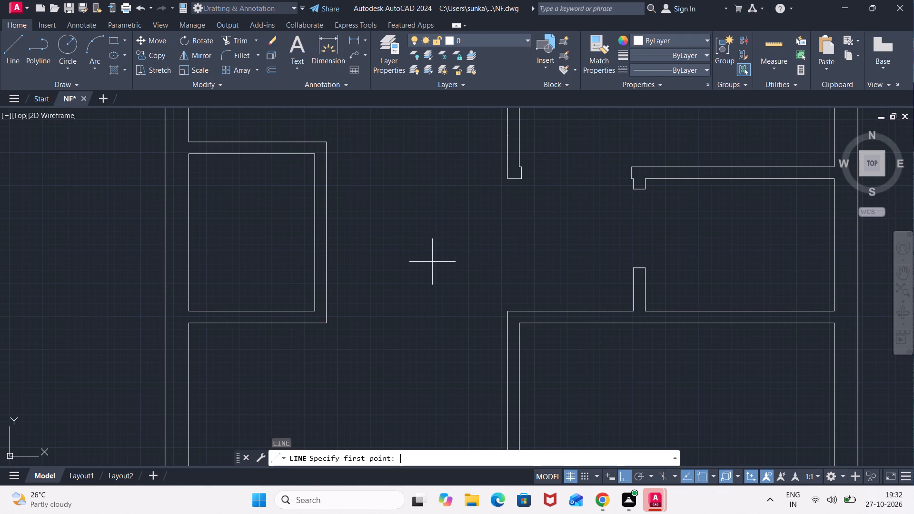
pyautogui.click(314, 166)
pyautogui.click(324, 168)
pyautogui.press('Escape')
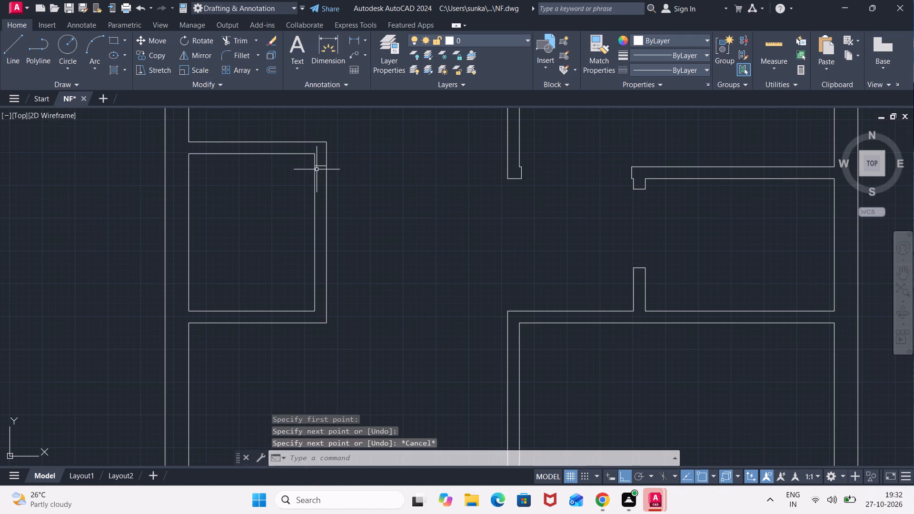
# Offset the jamb line in the small left room's right partition 3' downward.
pyautogui.press('o')
pyautogui.press('Return')
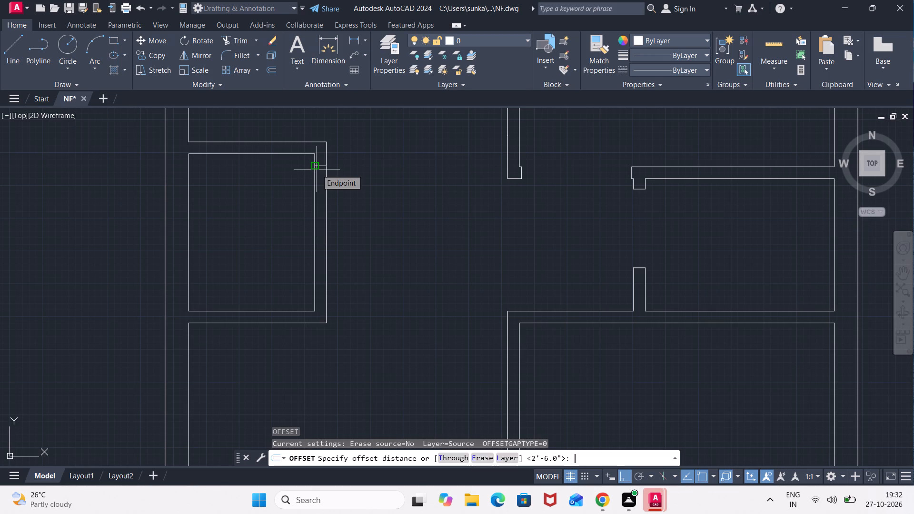
pyautogui.press('Return')
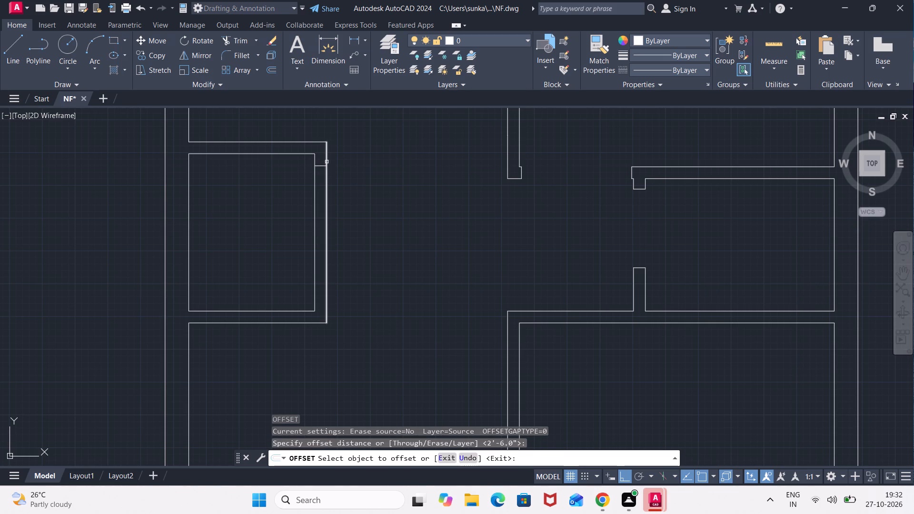
pyautogui.press('space')
pyautogui.press('space')
pyautogui.write("3'")
pyautogui.press('Return')
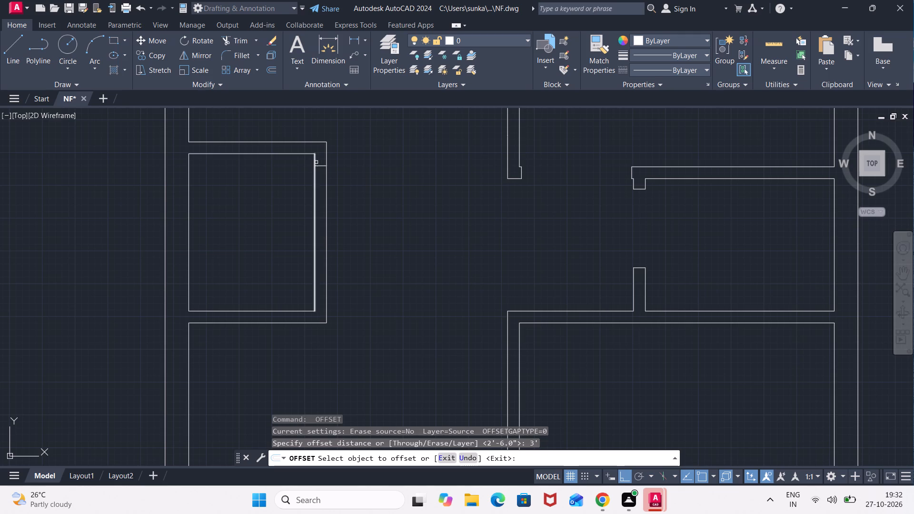
pyautogui.click(323, 166)
pyautogui.click(317, 214)
pyautogui.press('Escape')
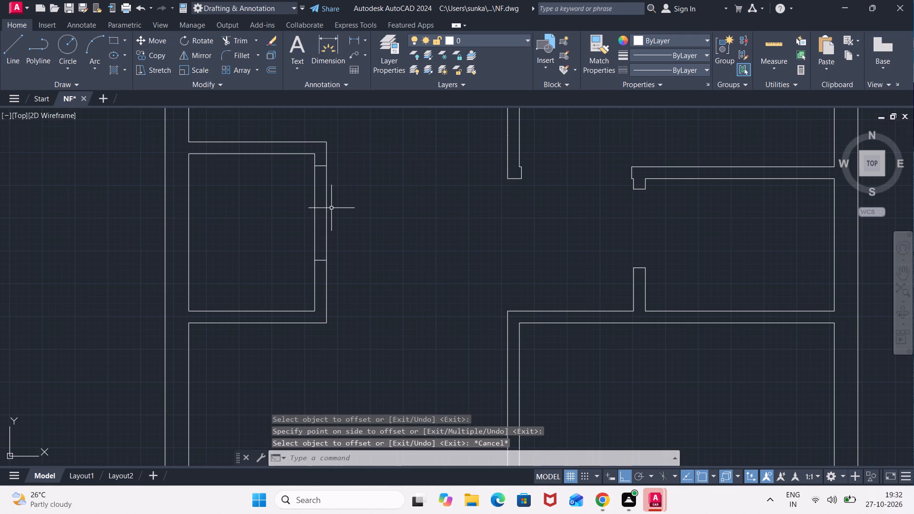
# Trim both faces of the small left room's right partition between its two jamb lines to open the doorway.
pyautogui.write('TR')
pyautogui.press('Return')
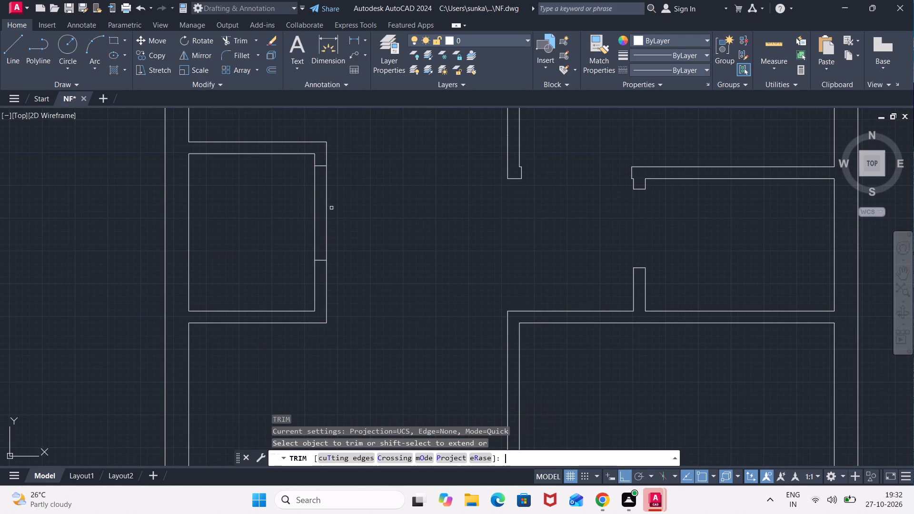
pyautogui.click(341, 218)
pyautogui.click(293, 221)
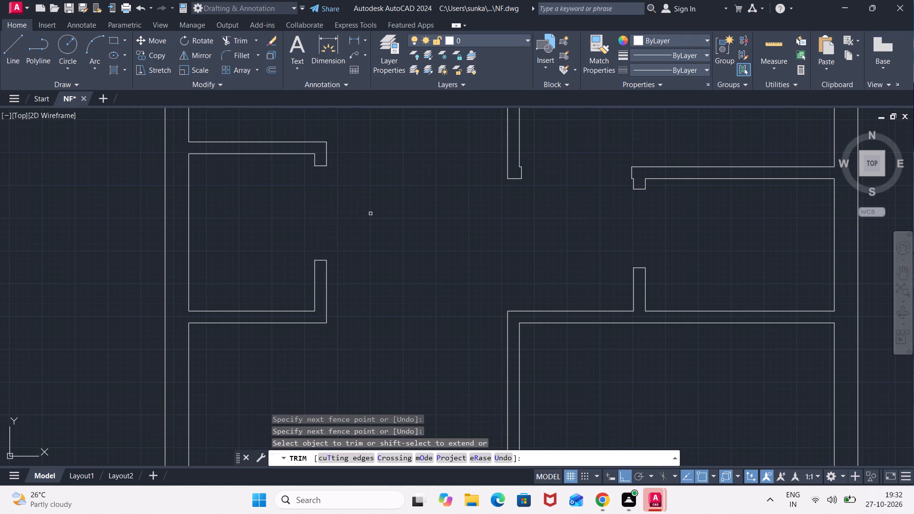
pyautogui.scroll(-3, 420, 238)
pyautogui.moveTo(419, 258); pyautogui.dragTo(333, 175, button='middle')
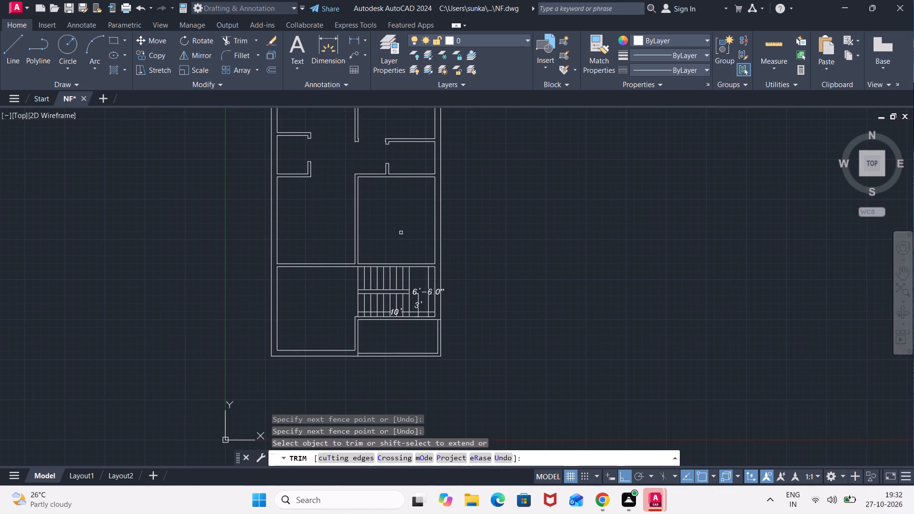
pyautogui.moveTo(401, 233); pyautogui.dragTo(408, 221, button='middle')
pyautogui.scroll(2, 408, 221)
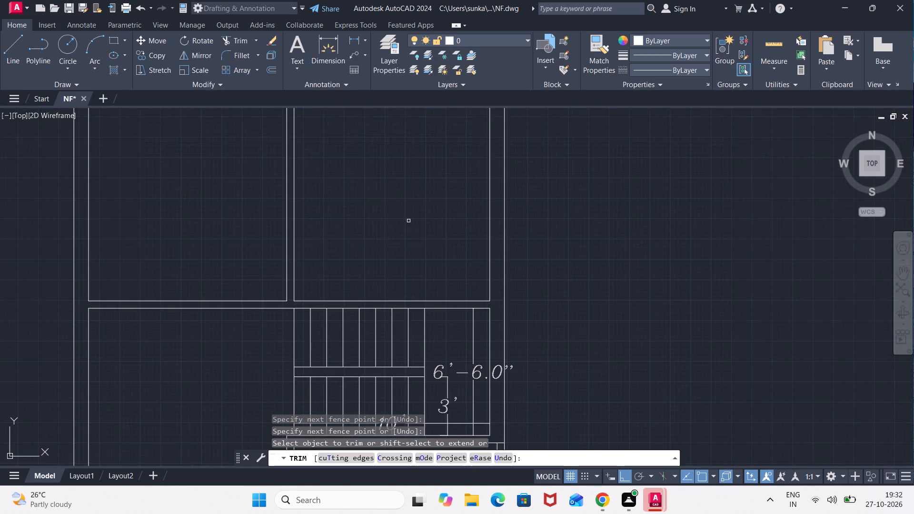
pyautogui.scroll(-2, 408, 221)
pyautogui.moveTo(395, 202); pyautogui.dragTo(396, 241, button='middle')
pyautogui.press('Escape')
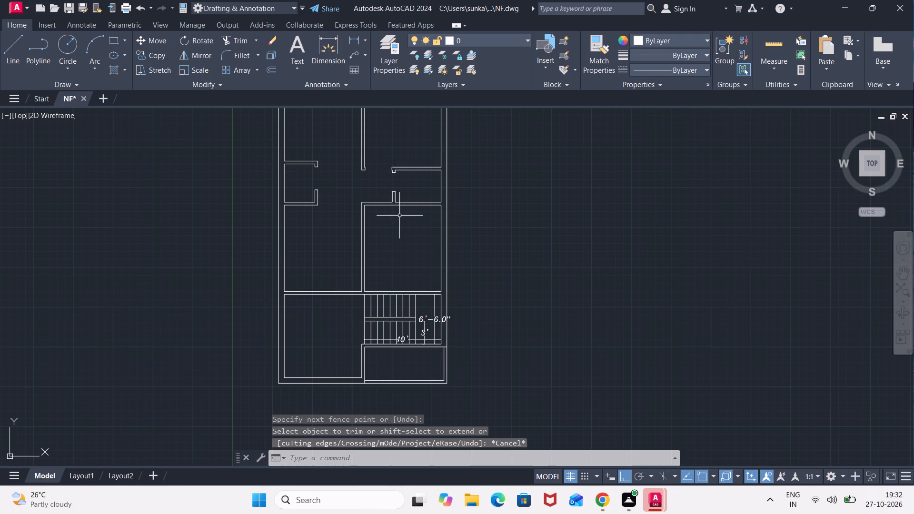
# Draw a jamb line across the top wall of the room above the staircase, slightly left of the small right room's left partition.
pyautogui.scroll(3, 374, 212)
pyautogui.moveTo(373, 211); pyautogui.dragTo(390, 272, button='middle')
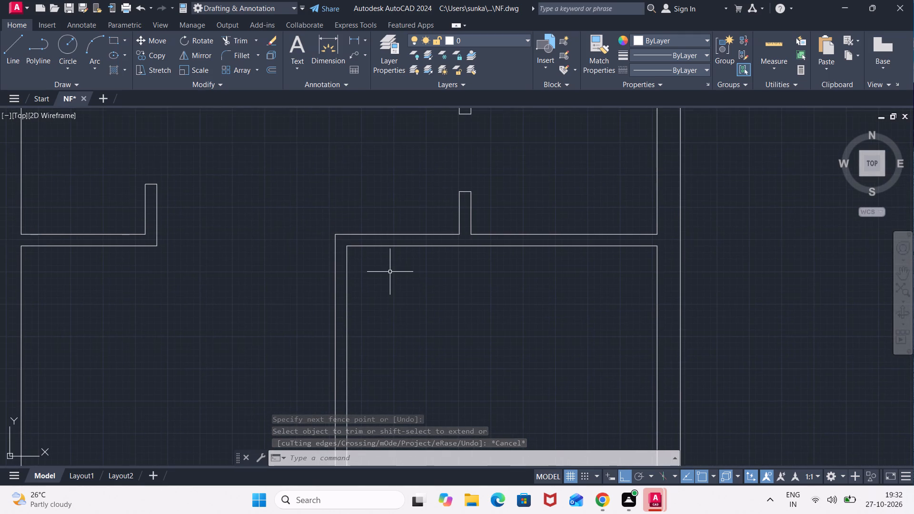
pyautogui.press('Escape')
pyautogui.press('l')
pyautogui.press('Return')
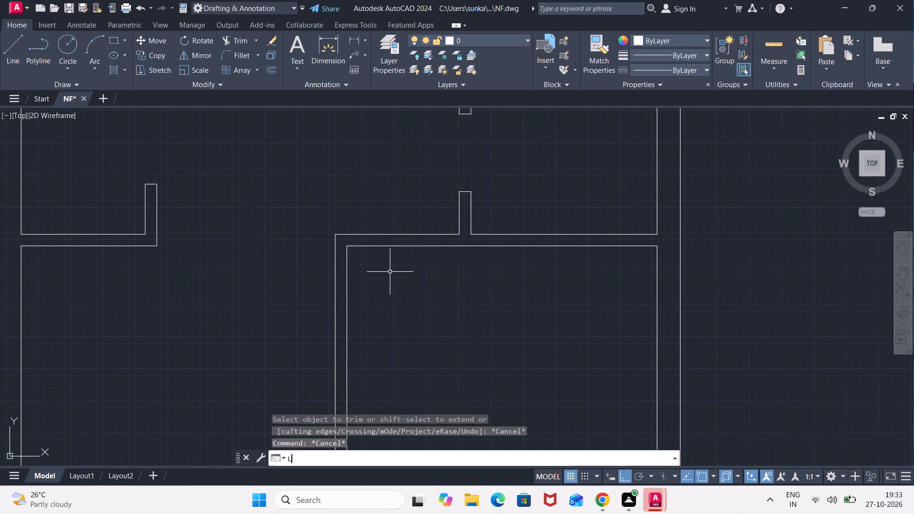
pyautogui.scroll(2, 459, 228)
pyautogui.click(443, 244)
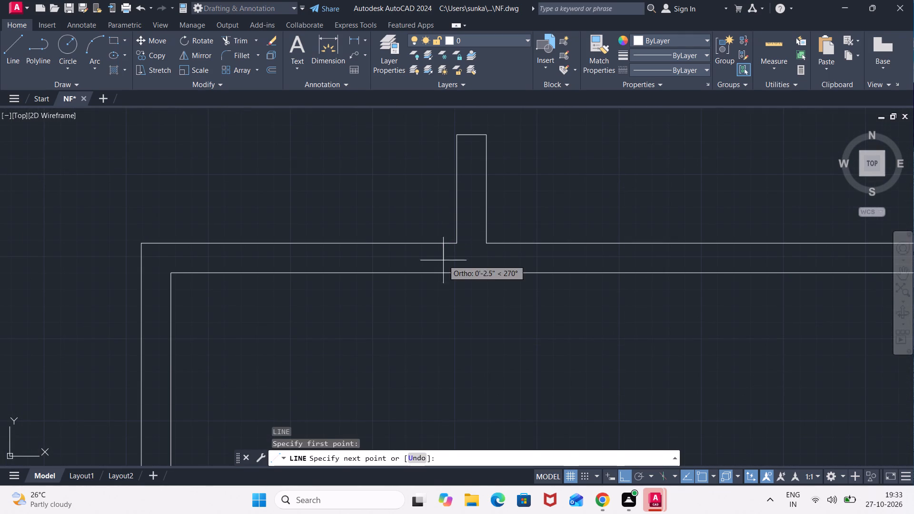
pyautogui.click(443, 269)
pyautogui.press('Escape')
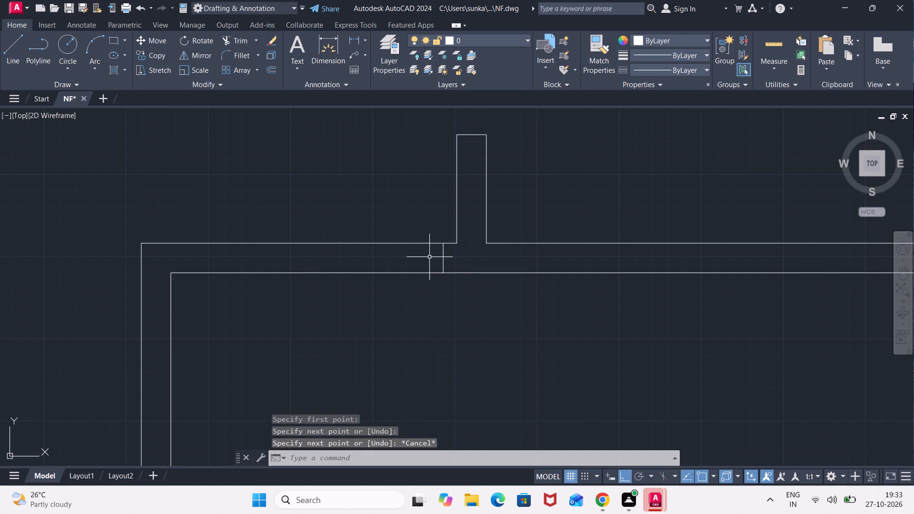
# Set the offset distance to 3'6" and try to offset the new jamb line in that top wall.
pyautogui.press('o')
pyautogui.press('Return')
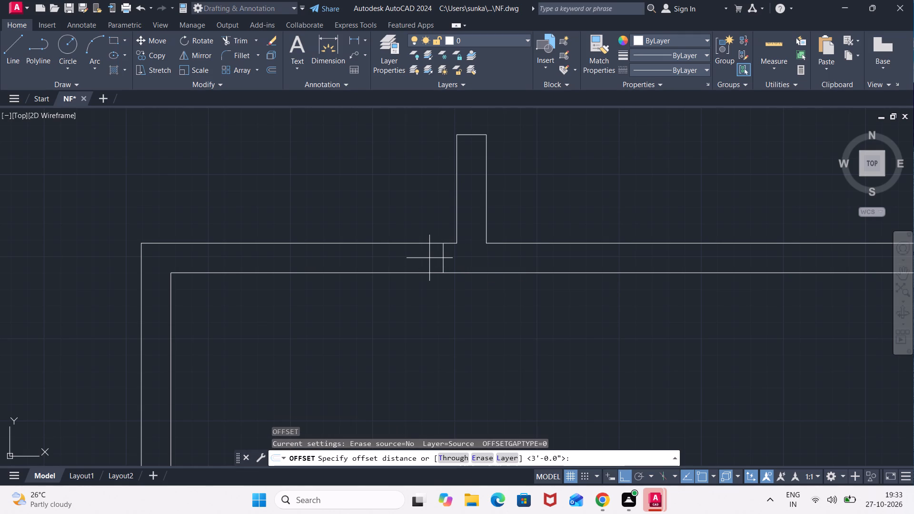
pyautogui.press('3')
pyautogui.press("'")
pyautogui.write('6"')
pyautogui.press('Return')
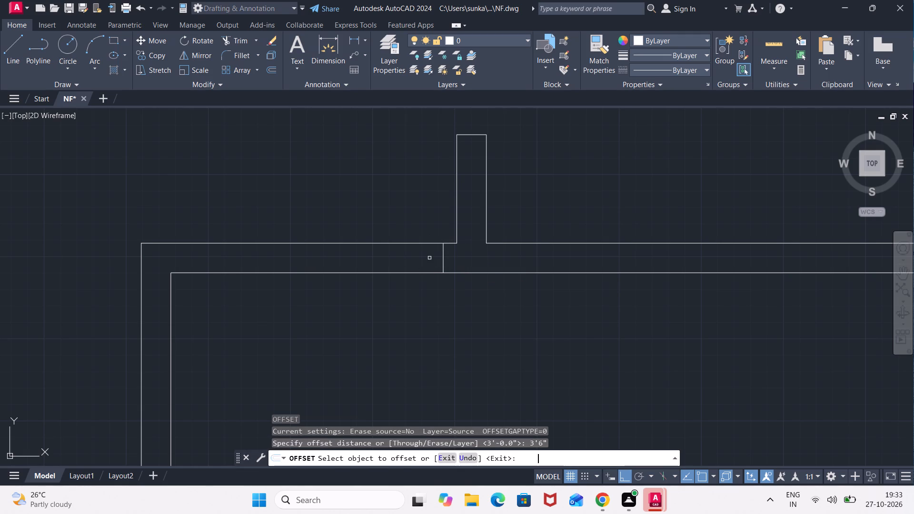
pyautogui.click(445, 259)
pyautogui.click(444, 260)
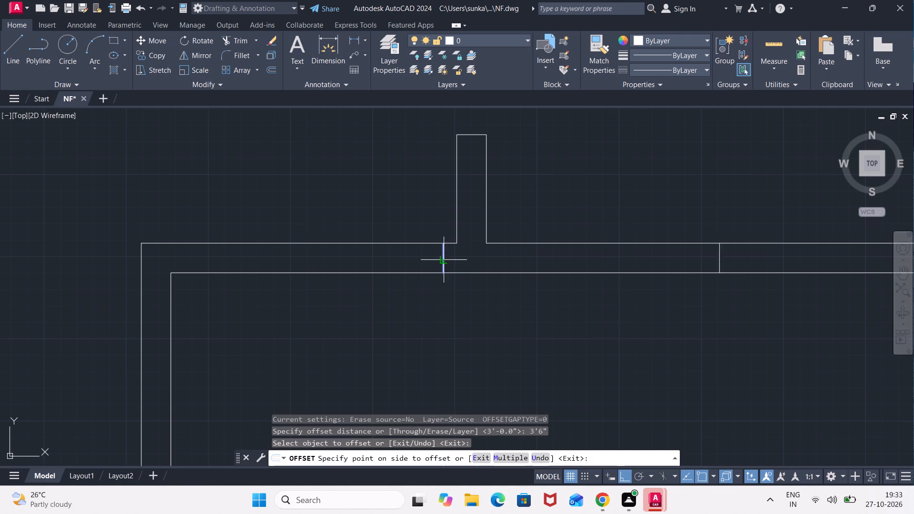
pyautogui.press('Escape')
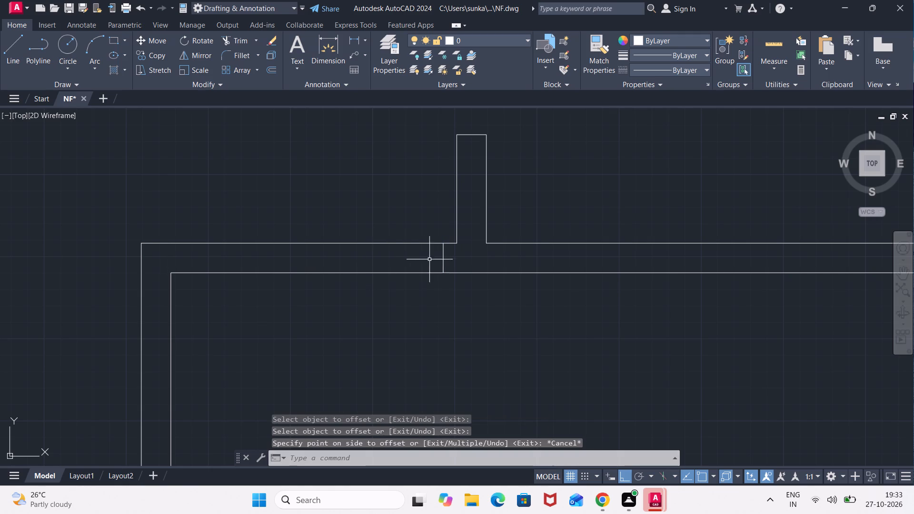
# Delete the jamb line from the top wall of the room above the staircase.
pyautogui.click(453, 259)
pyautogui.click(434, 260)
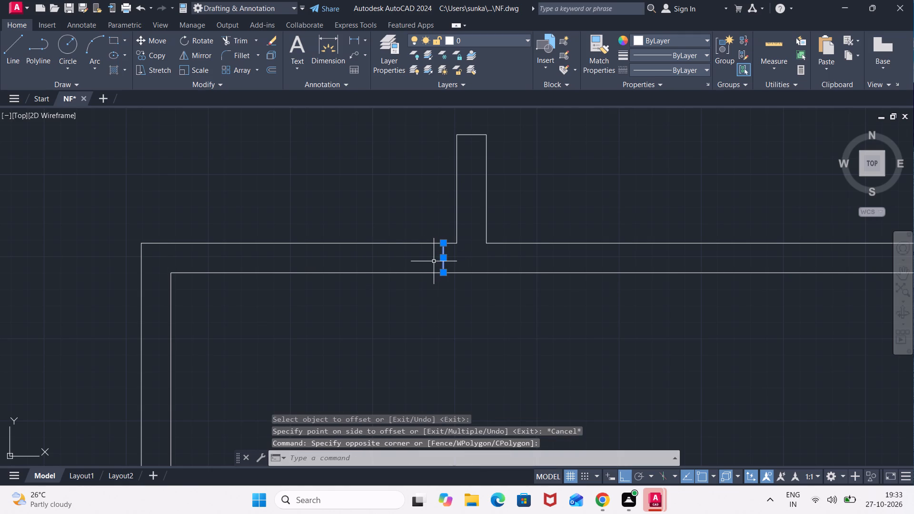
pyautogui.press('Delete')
# Draw a jamb line across the same top wall, immediately left of the base of the small right room's left partition.
pyautogui.press('l')
pyautogui.press('Return')
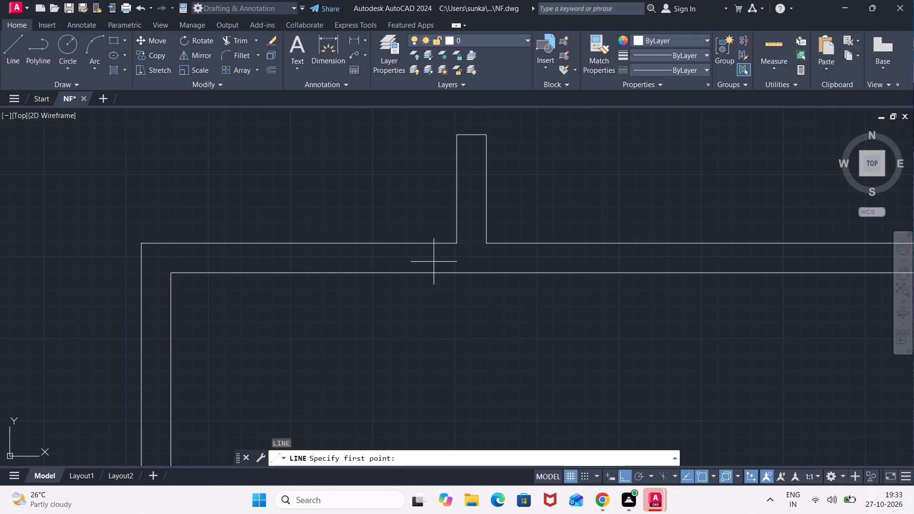
pyautogui.scroll(2, 446, 241)
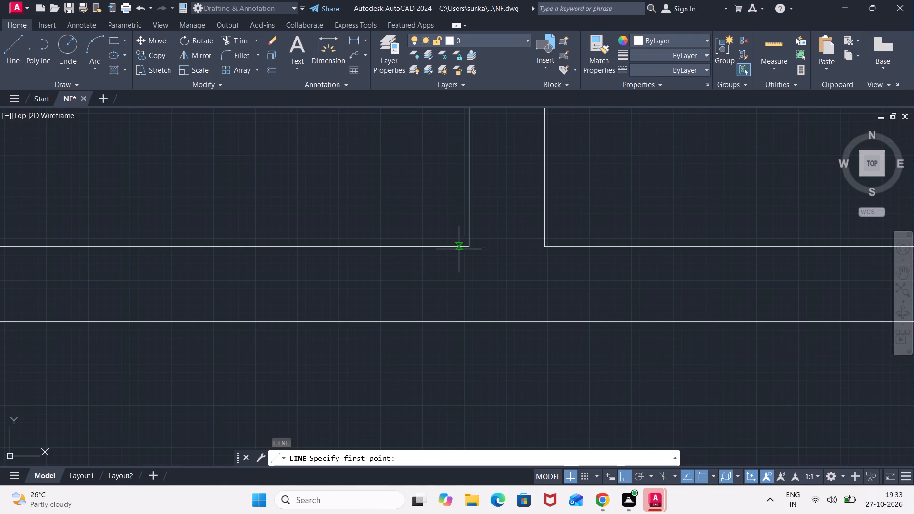
pyautogui.click(461, 250)
pyautogui.click(462, 321)
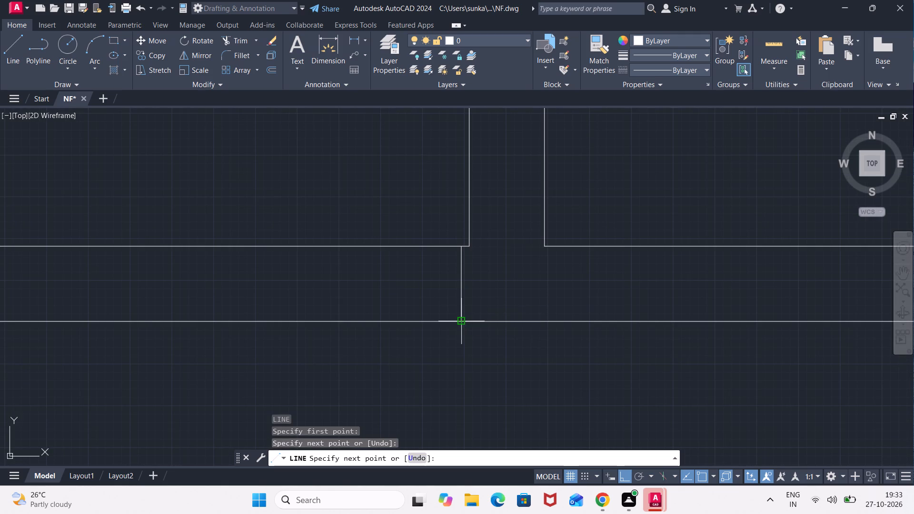
pyautogui.press('Escape')
# Offset the jamb line in the top wall of the room above the staircase 3'6" to the left.
pyautogui.scroll(-4, 461, 297)
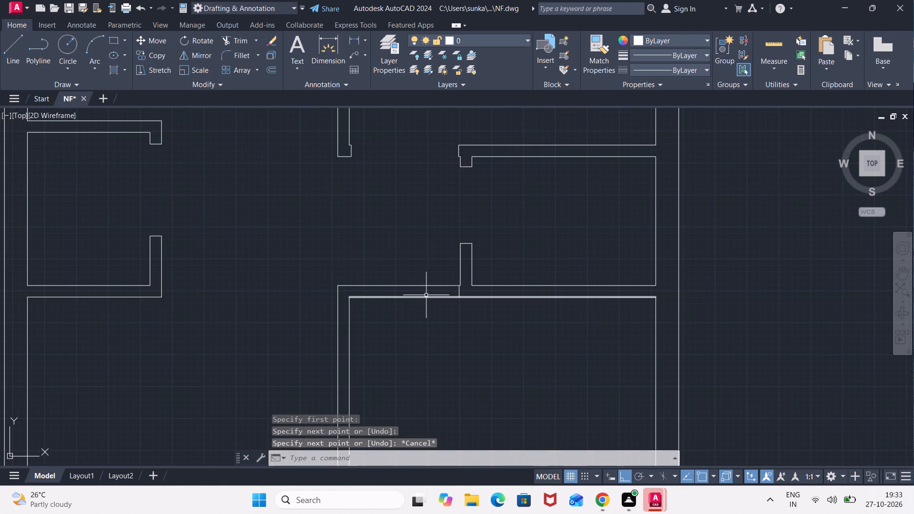
pyautogui.press('o')
pyautogui.press('Return')
pyautogui.press('Return')
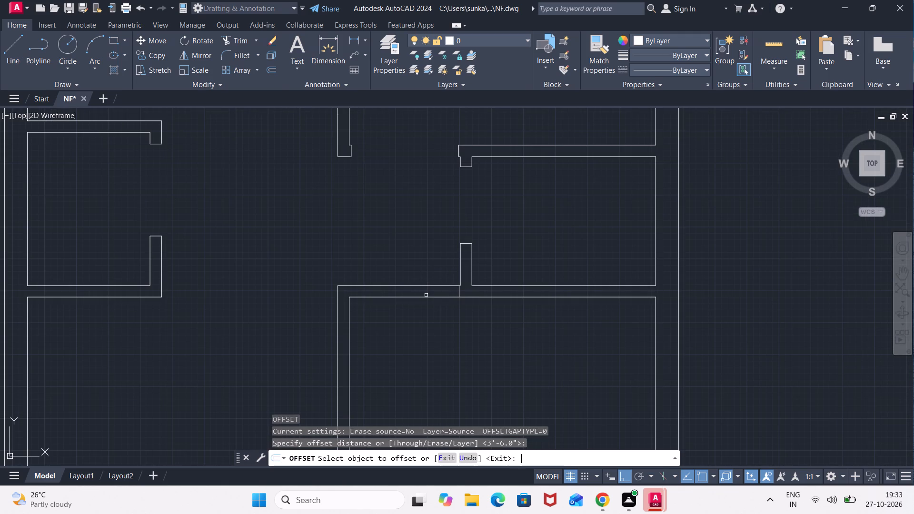
pyautogui.scroll(2, 465, 280)
pyautogui.click(449, 309)
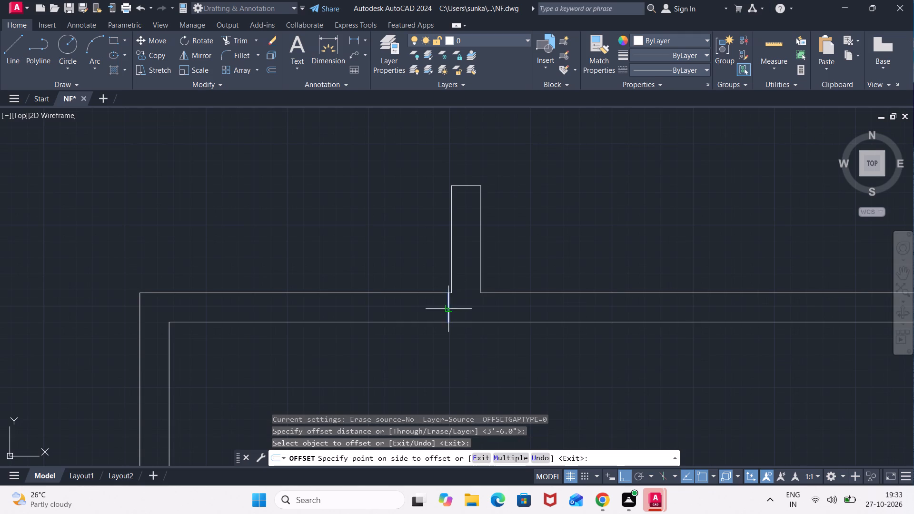
pyautogui.click(352, 315)
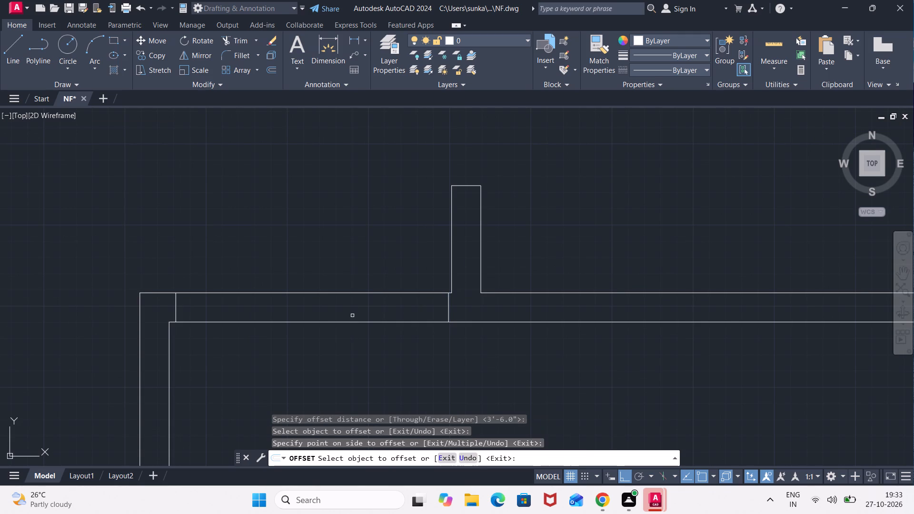
pyautogui.press('Escape')
# Trim both faces of that top wall between its two jamb lines to open the doorway.
pyautogui.write('TR')
pyautogui.press('Return')
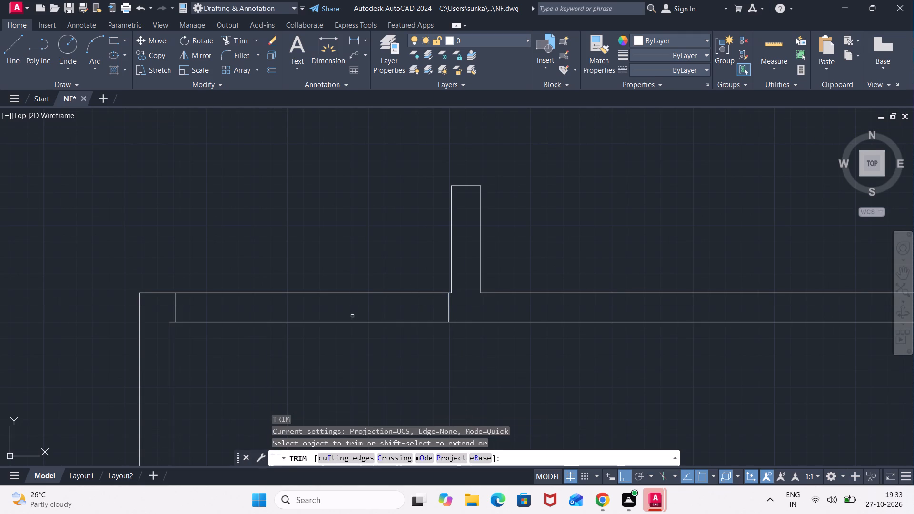
pyautogui.click(346, 334)
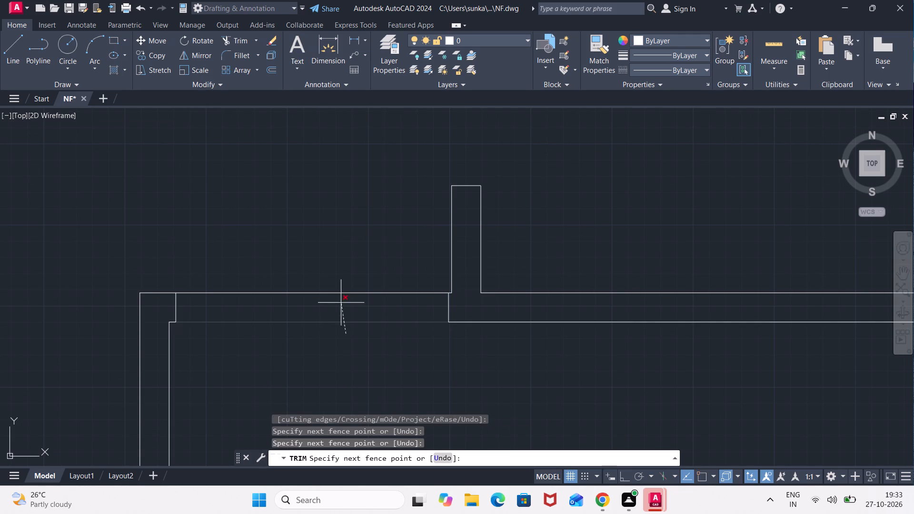
pyautogui.click(338, 282)
pyautogui.scroll(-3, 338, 317)
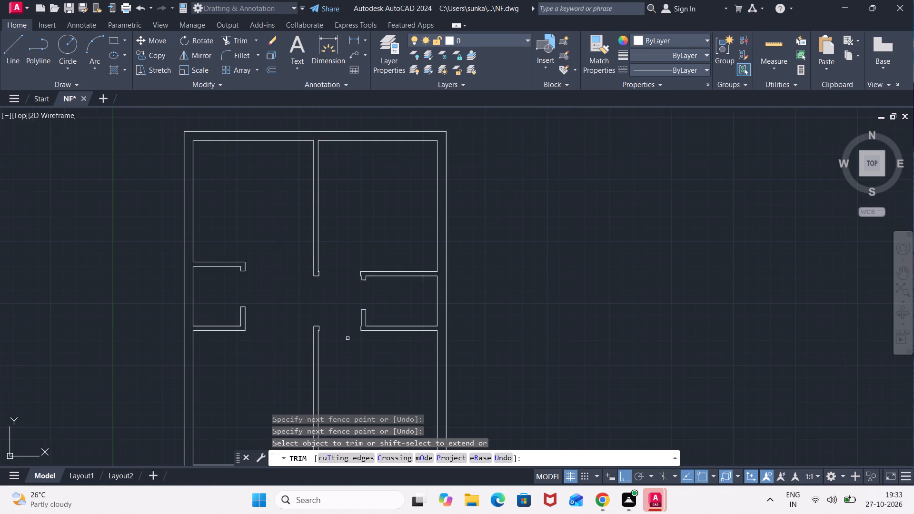
pyautogui.scroll(-1, 348, 338)
pyautogui.moveTo(369, 358); pyautogui.dragTo(387, 175, button='middle')
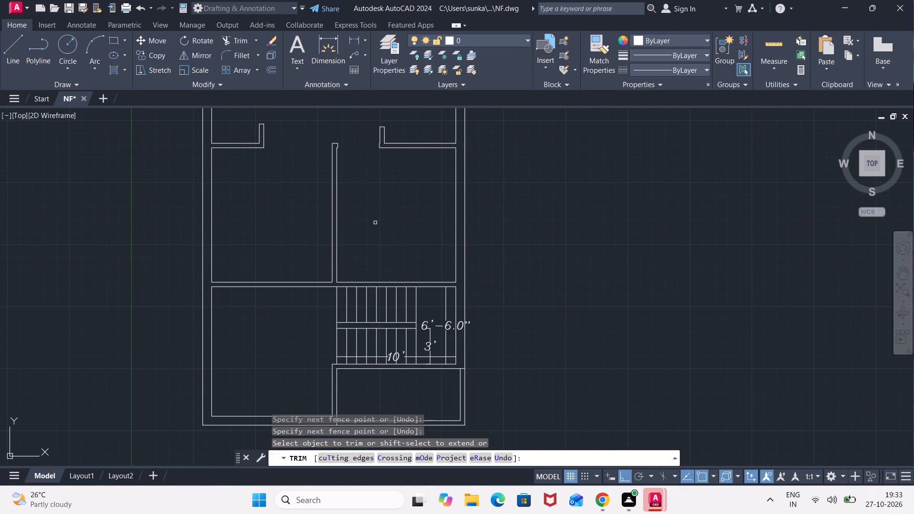
pyautogui.press('Escape')
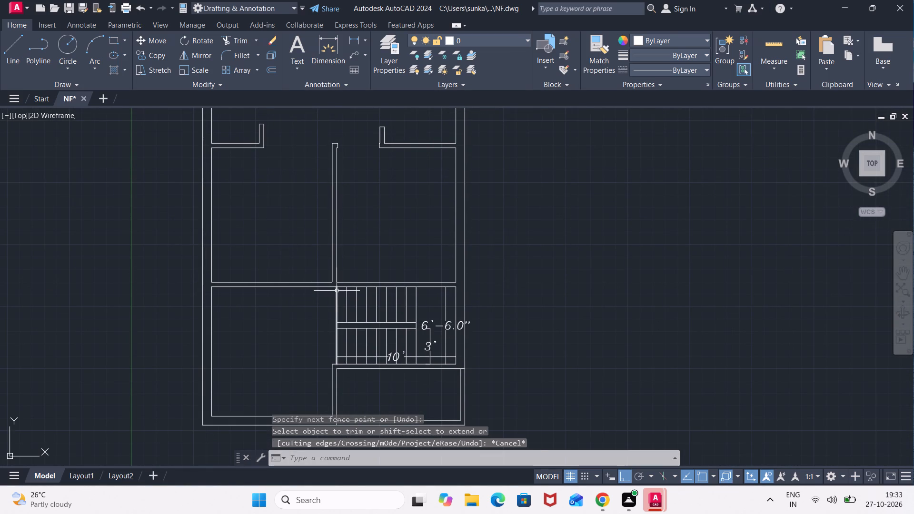
# Draw a jamb line across the wall above the room beside the staircase, just left of the central partition.
pyautogui.scroll(2, 336, 293)
pyautogui.press('l')
pyautogui.press('Return')
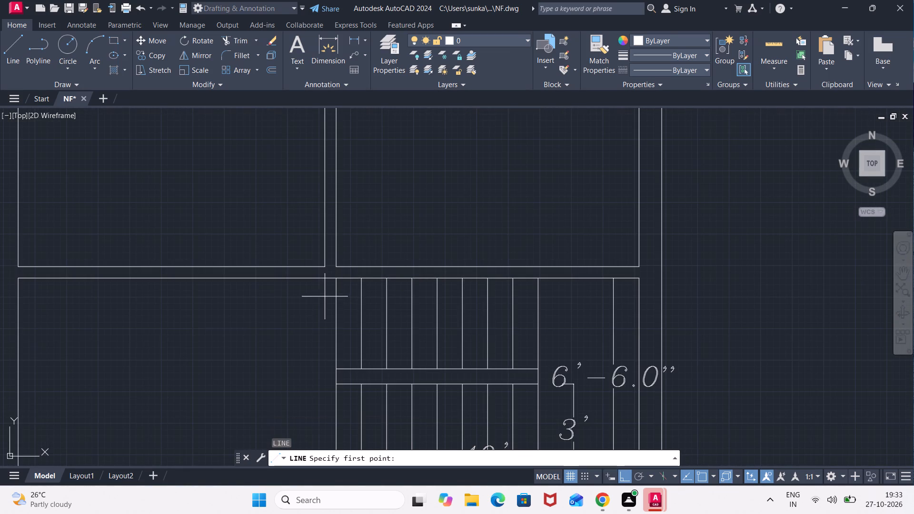
pyautogui.click(313, 267)
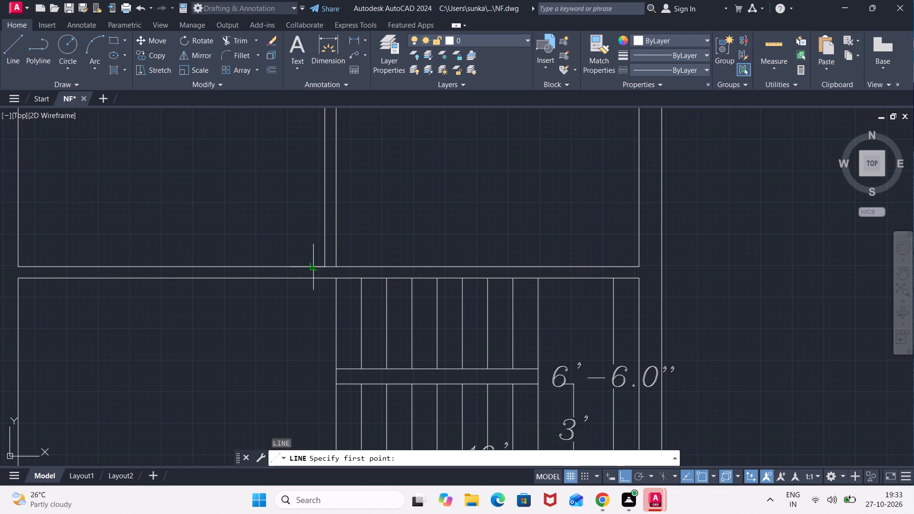
pyautogui.click(313, 277)
pyautogui.press('Escape')
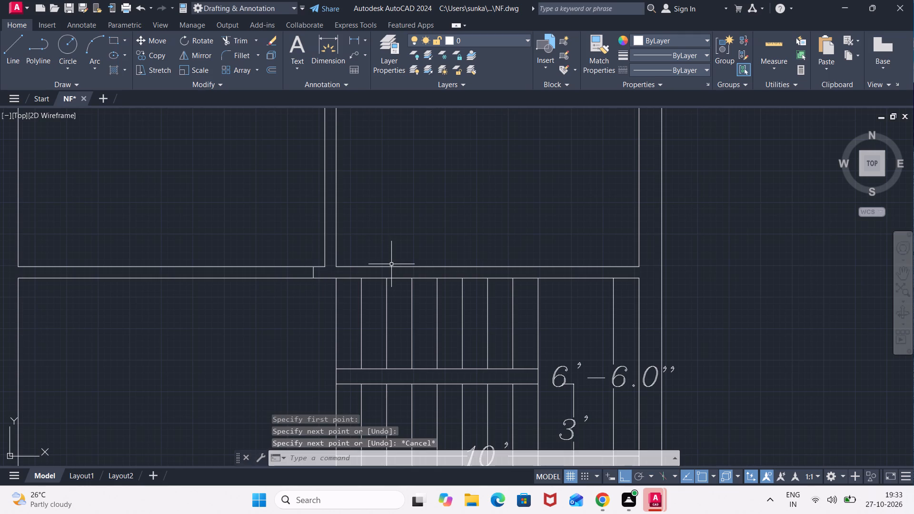
# Offset that jamb line 4' to the left along the wall.
pyautogui.press('o')
pyautogui.press('Return')
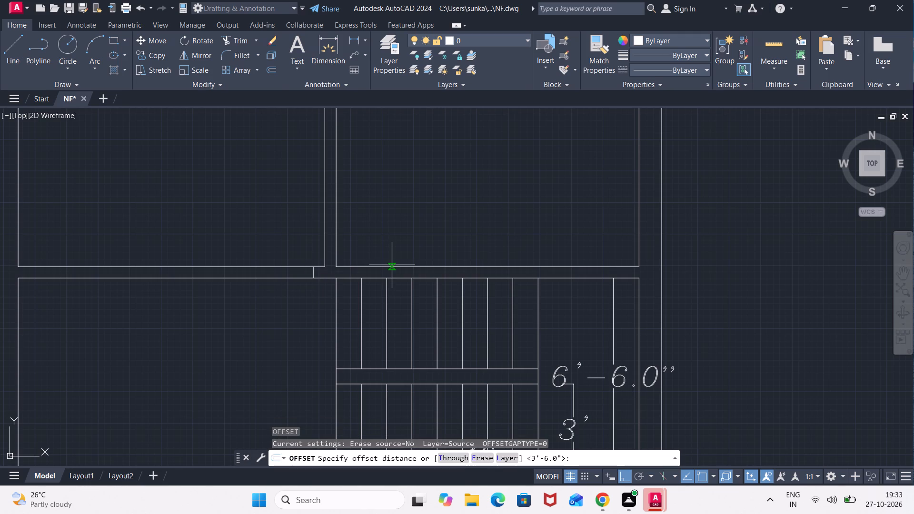
pyautogui.write("4'")
pyautogui.press('Return')
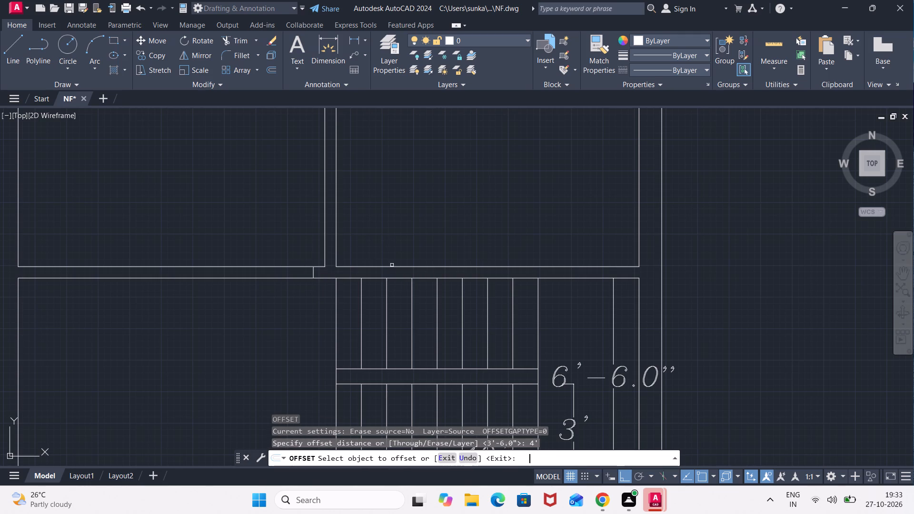
pyautogui.click(314, 273)
pyautogui.click(209, 277)
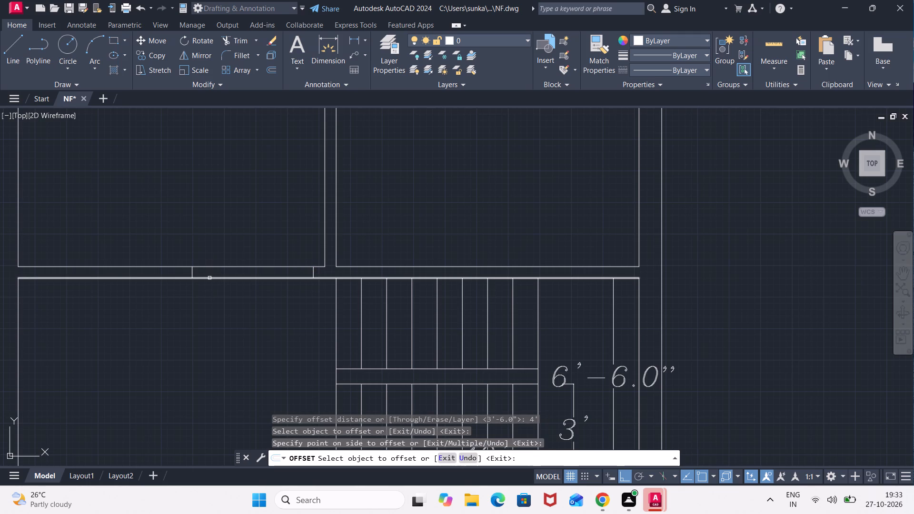
pyautogui.press('Escape')
# Trim both faces of the wall between its two jamb lines to open the doorway into the room beside the staircase.
pyautogui.write('TR')
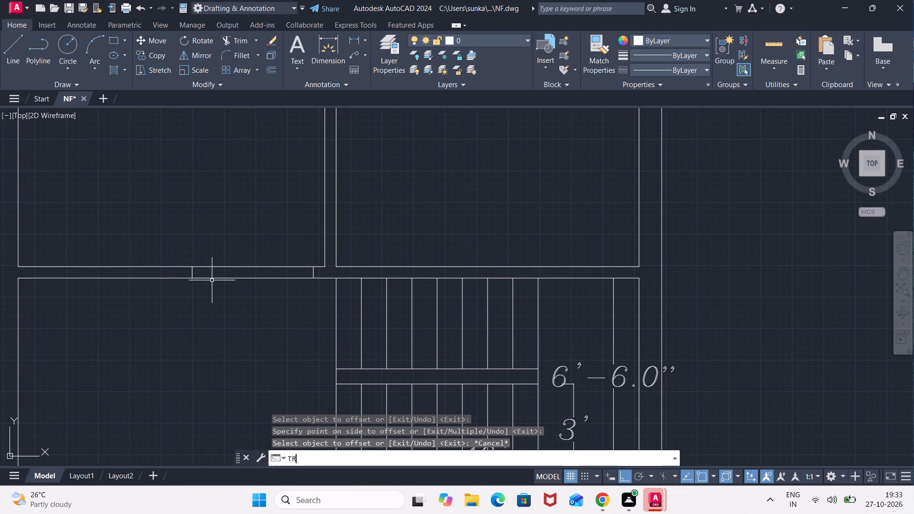
pyautogui.press('Return')
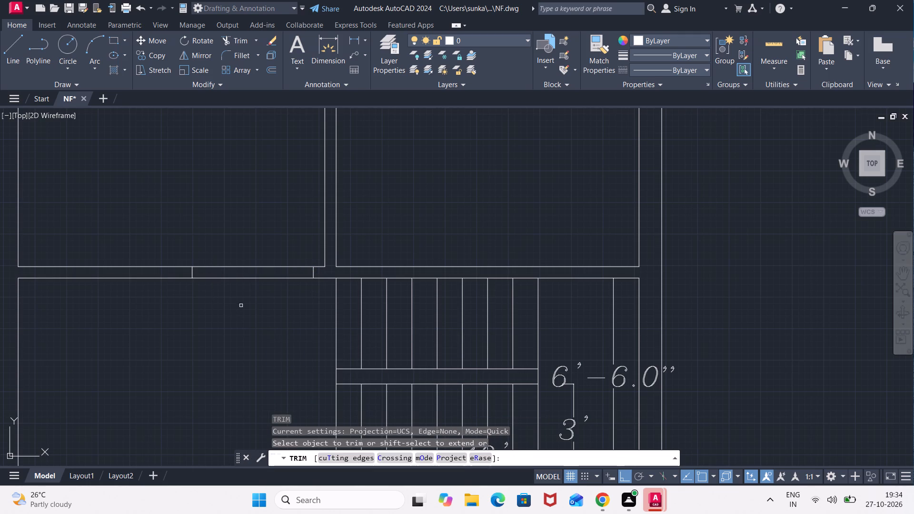
pyautogui.click(241, 304)
pyautogui.click(245, 228)
pyautogui.scroll(-2, 277, 322)
pyautogui.moveTo(276, 336); pyautogui.dragTo(286, 321, button='middle')
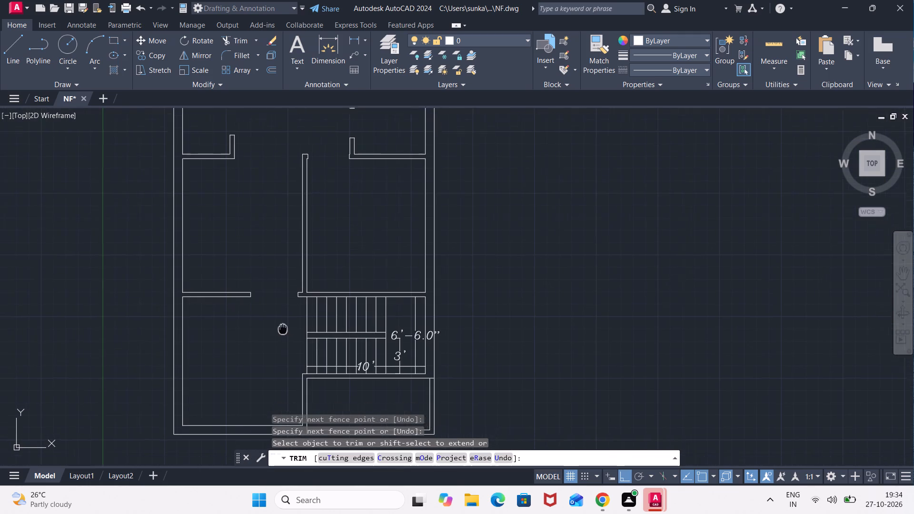
pyautogui.moveTo(286, 321); pyautogui.dragTo(308, 237, button='middle')
pyautogui.moveTo(285, 330); pyautogui.dragTo(287, 278, button='middle')
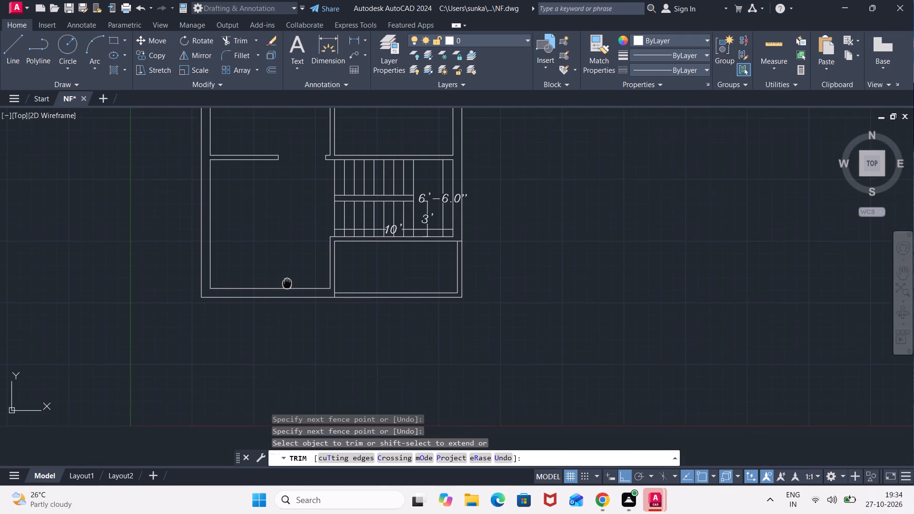
pyautogui.moveTo(287, 278); pyautogui.dragTo(287, 271, button='middle')
pyautogui.press('Escape')
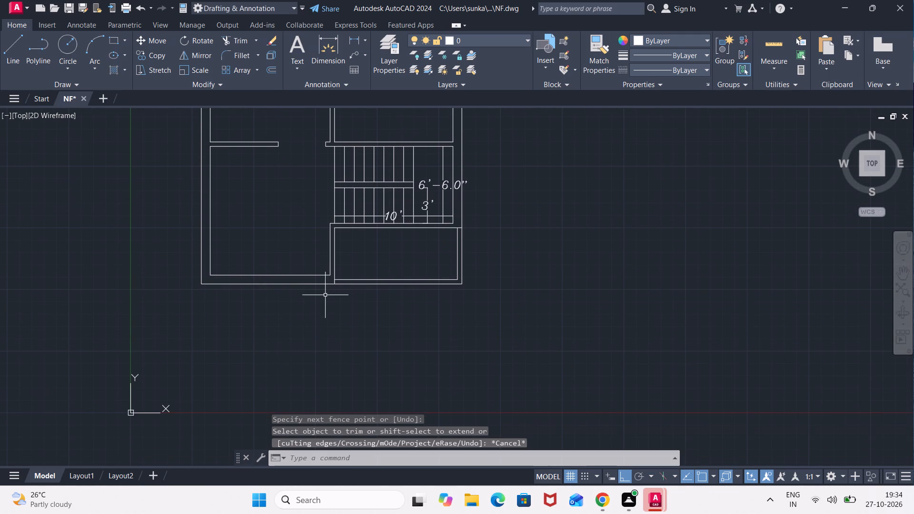
# Draw a jamb line across the bottom outer wall of the room beside the staircase, near its right corner.
pyautogui.press('l')
pyautogui.press('Return')
pyautogui.scroll(2, 327, 296)
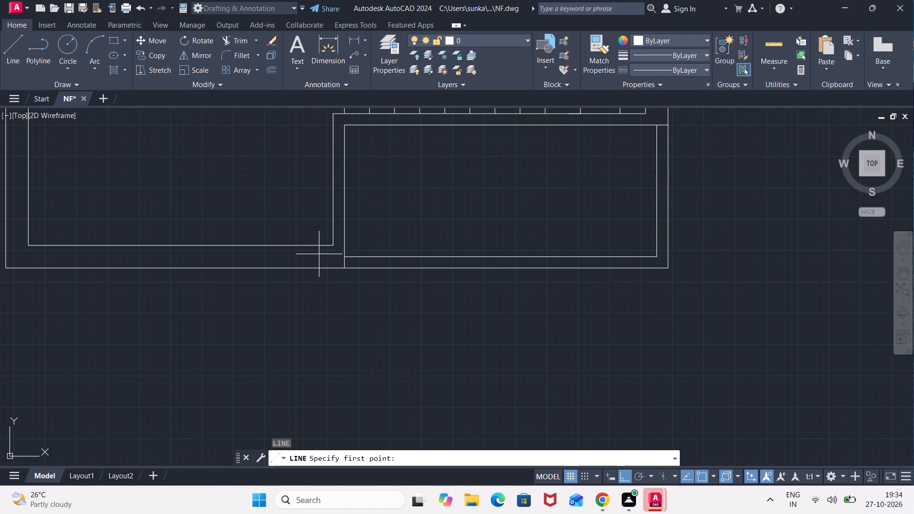
pyautogui.click(318, 249)
pyautogui.click(318, 273)
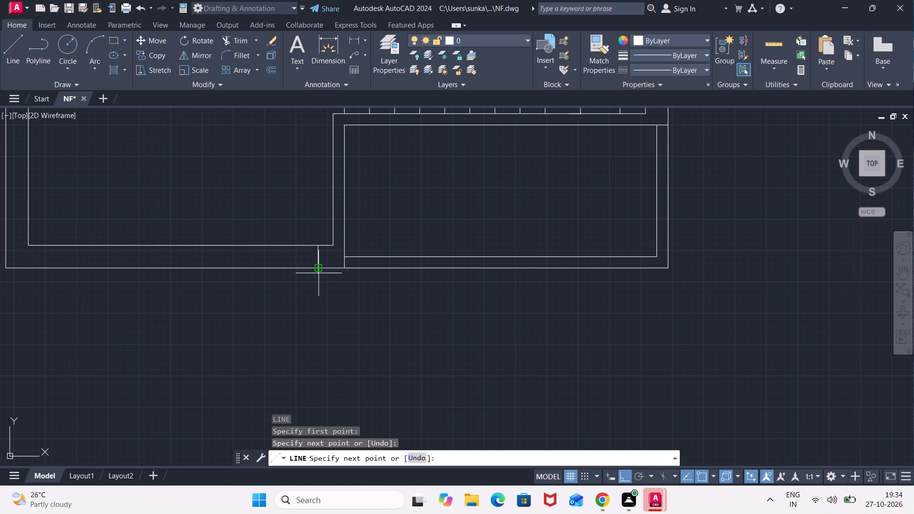
pyautogui.press('Escape')
# Offset the bottom outer wall's jamb line 4' to the left.
pyautogui.press('o')
pyautogui.press('Return')
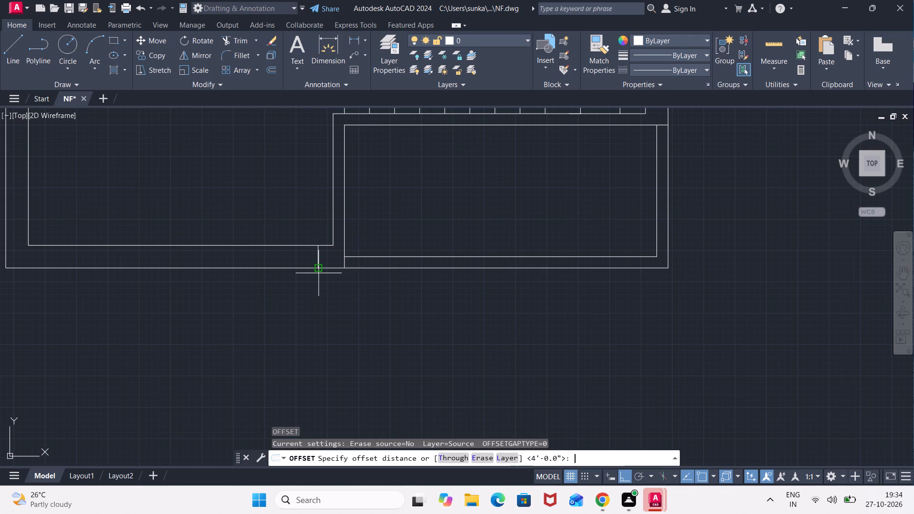
pyautogui.press('Return')
pyautogui.click(317, 256)
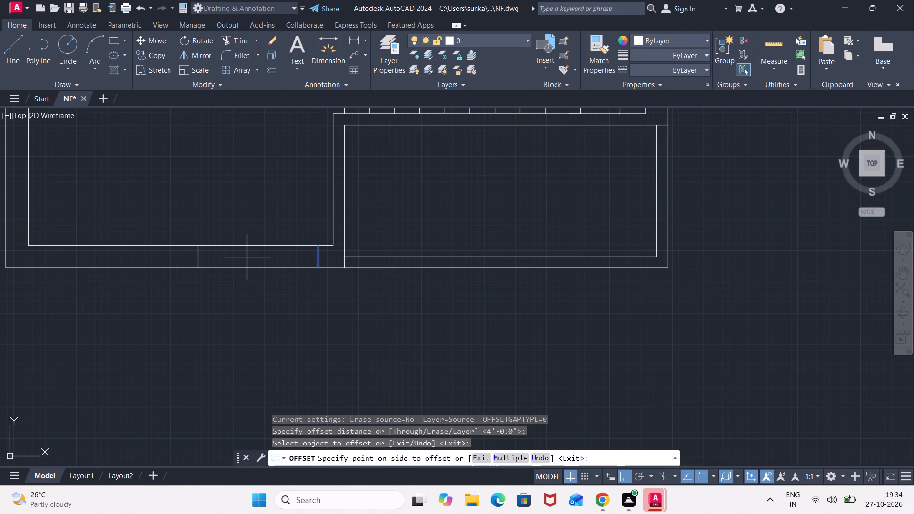
pyautogui.click(247, 257)
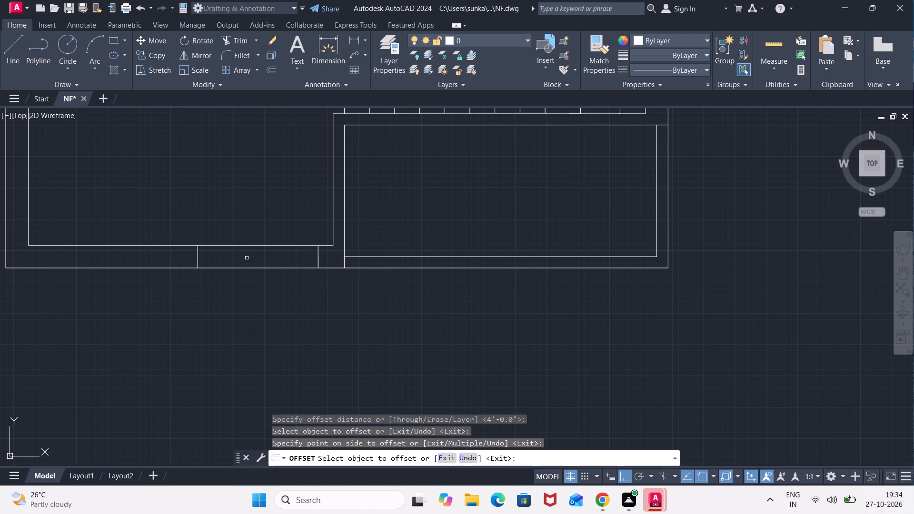
pyautogui.press('Escape')
# Trim both faces of the bottom outer wall between its two jamb lines to open the entrance.
pyautogui.write('TR')
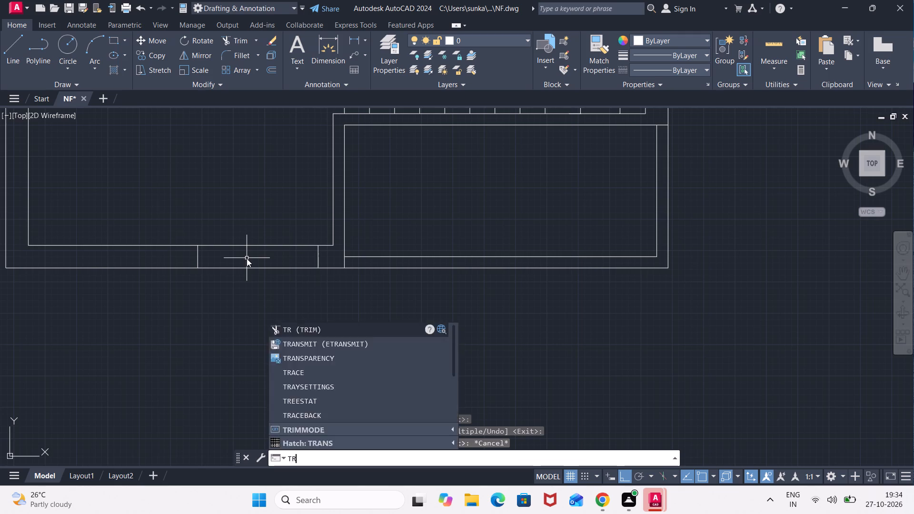
pyautogui.press('Return')
pyautogui.click(254, 279)
pyautogui.click(259, 220)
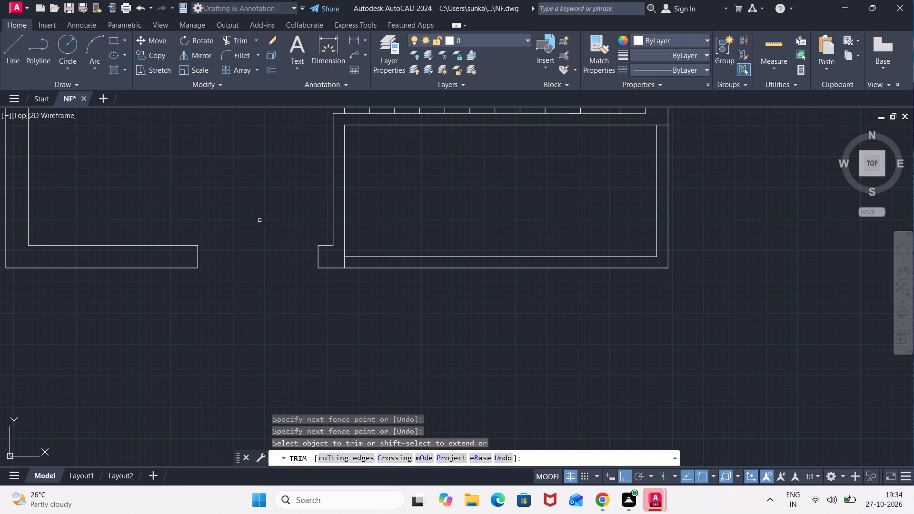
pyautogui.press('Escape')
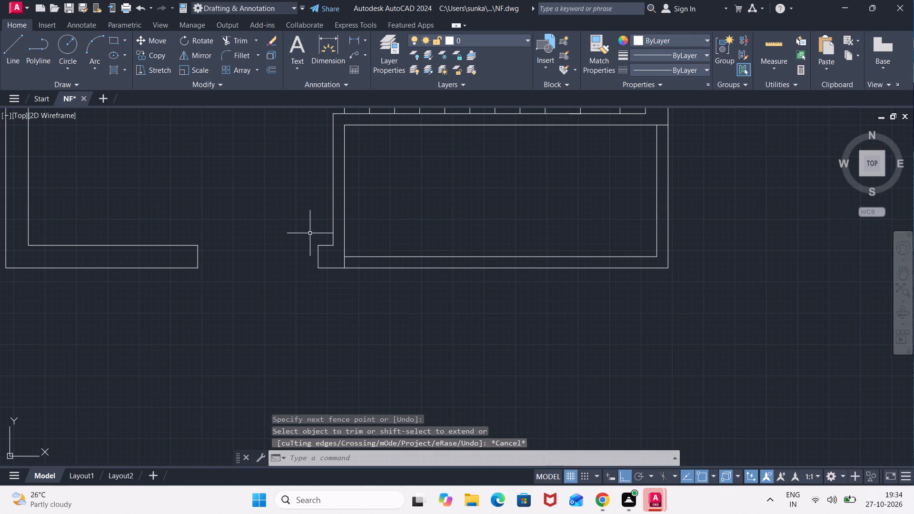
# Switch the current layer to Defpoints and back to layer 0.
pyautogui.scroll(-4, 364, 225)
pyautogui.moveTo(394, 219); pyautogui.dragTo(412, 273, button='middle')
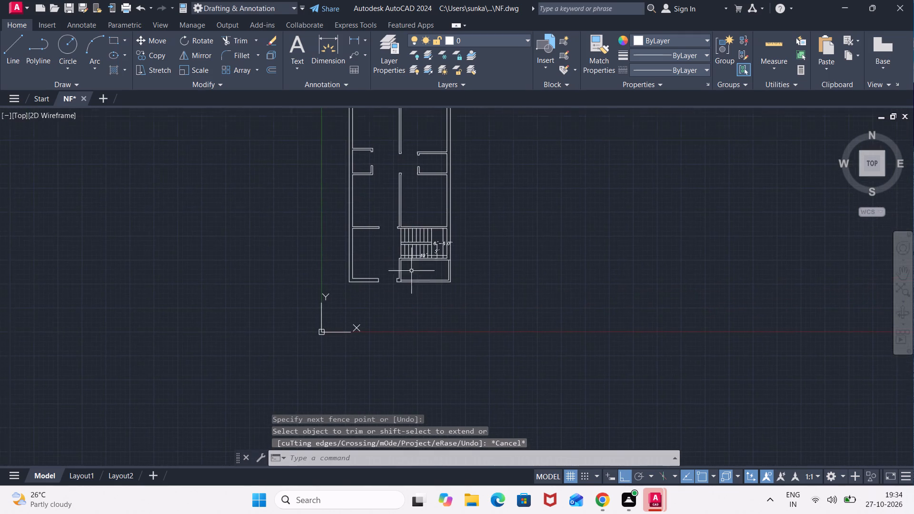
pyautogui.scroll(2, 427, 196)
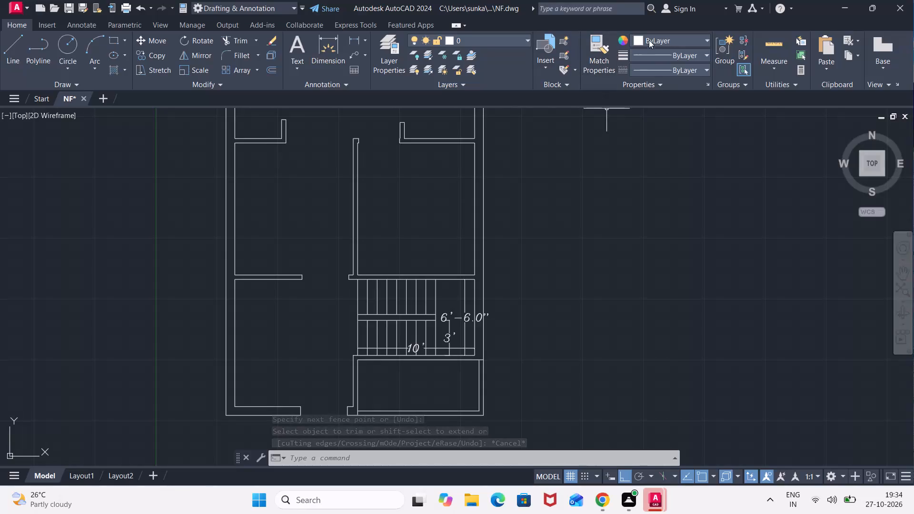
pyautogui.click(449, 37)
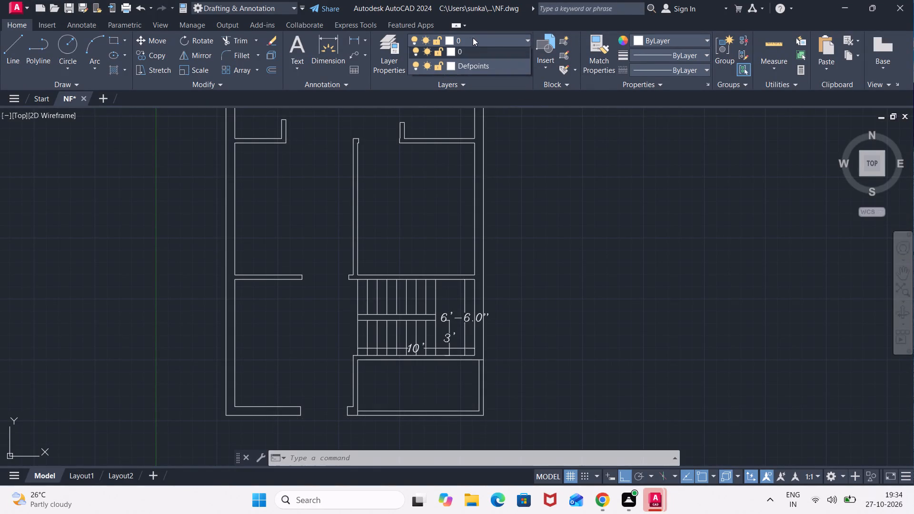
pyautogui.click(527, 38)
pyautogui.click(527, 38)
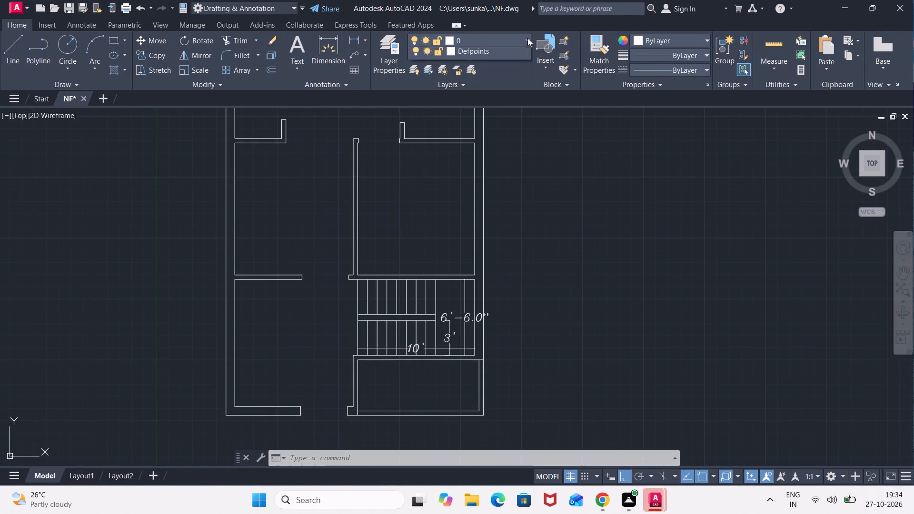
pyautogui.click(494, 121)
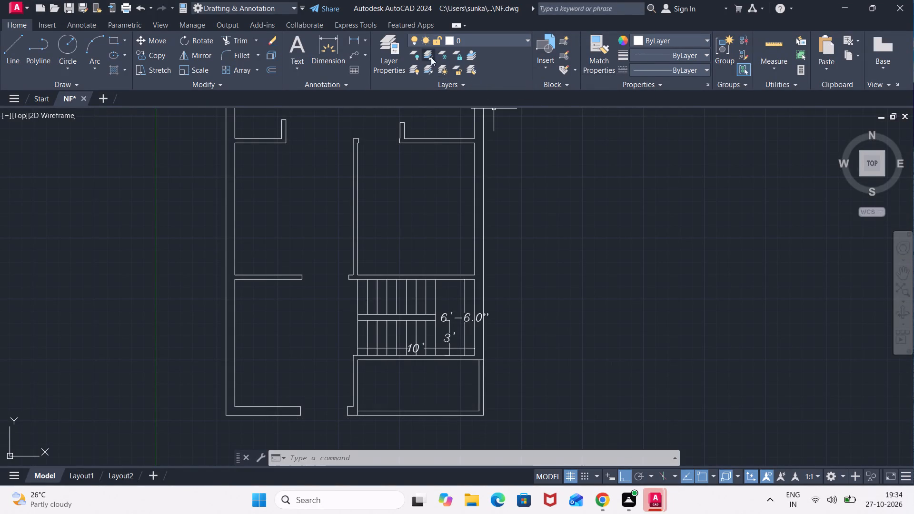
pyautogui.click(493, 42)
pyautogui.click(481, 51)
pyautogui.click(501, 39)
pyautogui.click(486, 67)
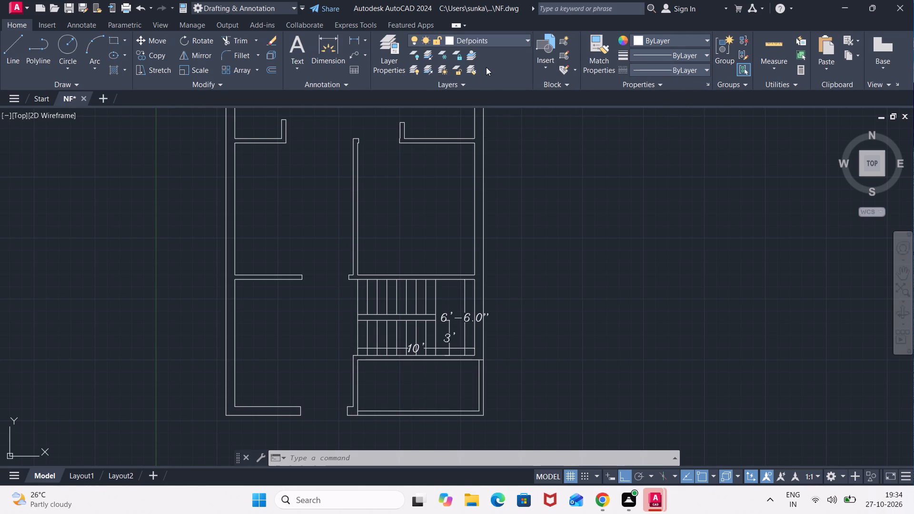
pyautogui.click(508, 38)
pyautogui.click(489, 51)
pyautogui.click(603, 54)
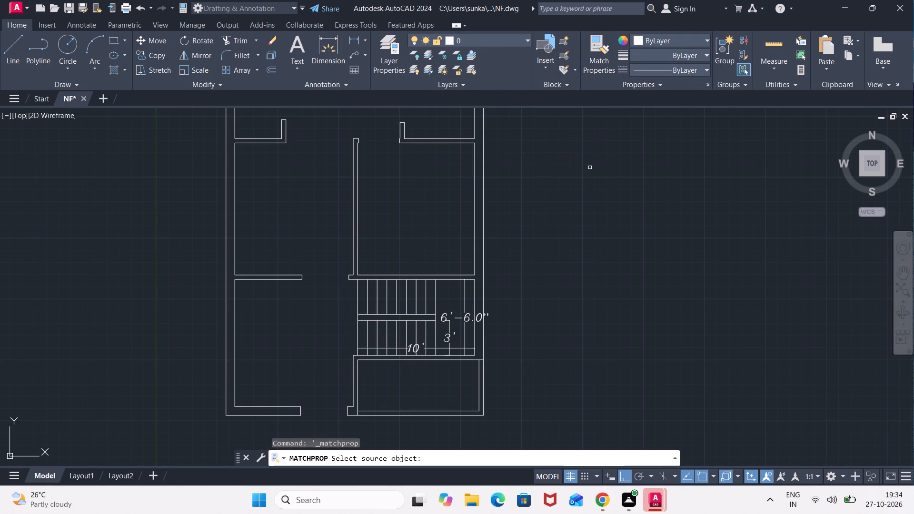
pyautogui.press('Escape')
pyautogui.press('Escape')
# Look over the staircase and the rooms above it in the floor plan.
pyautogui.scroll(2, 392, 305)
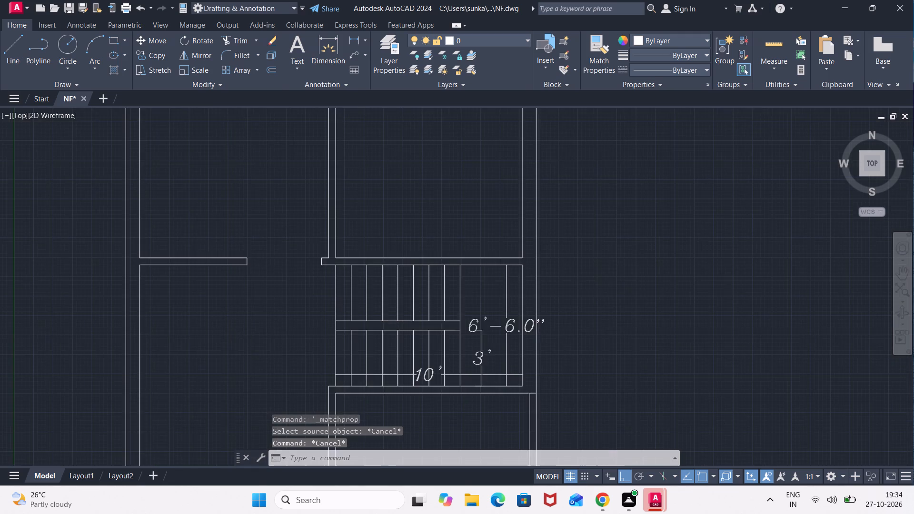
pyautogui.moveTo(392, 305); pyautogui.dragTo(475, 237, button='middle')
pyautogui.scroll(-1, 604, 274)
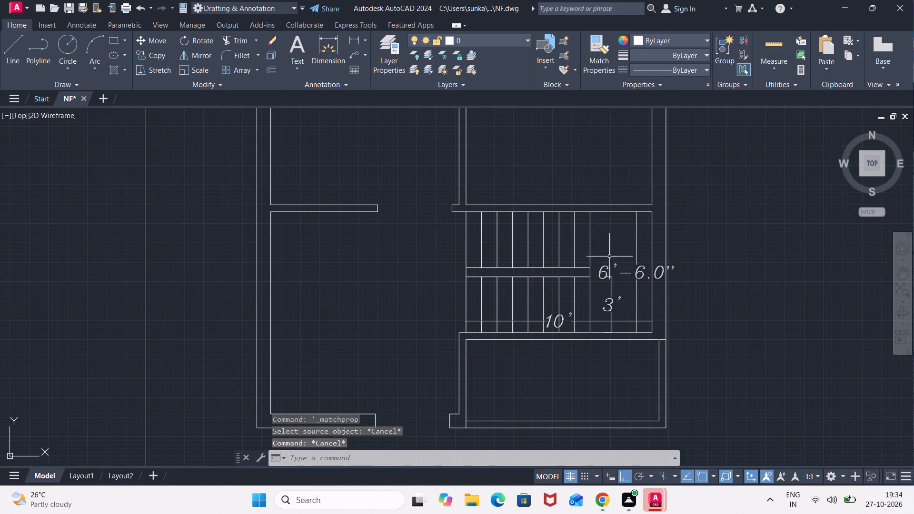
pyautogui.moveTo(613, 239); pyautogui.dragTo(592, 311, button='middle')
pyautogui.scroll(-2, 539, 173)
pyautogui.moveTo(539, 173); pyautogui.dragTo(544, 234, button='middle')
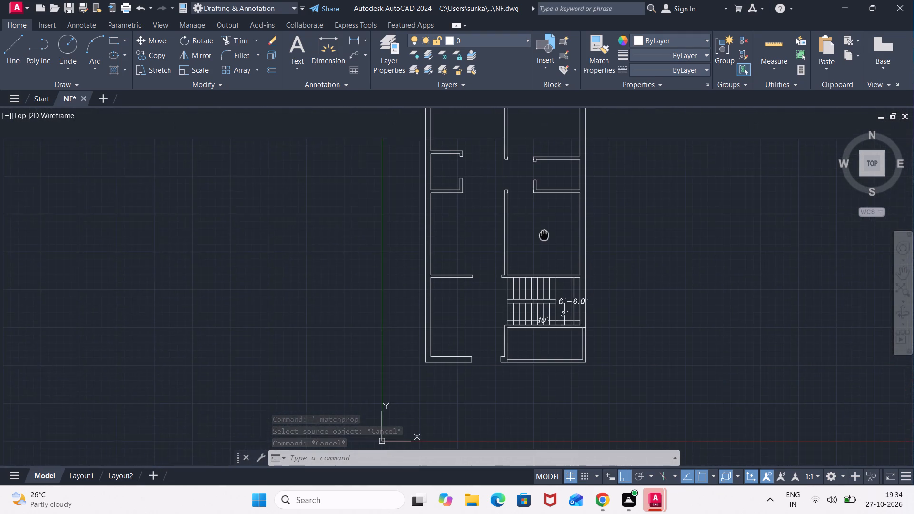
pyautogui.moveTo(544, 234); pyautogui.dragTo(538, 238, button='middle')
pyautogui.scroll(2, 516, 193)
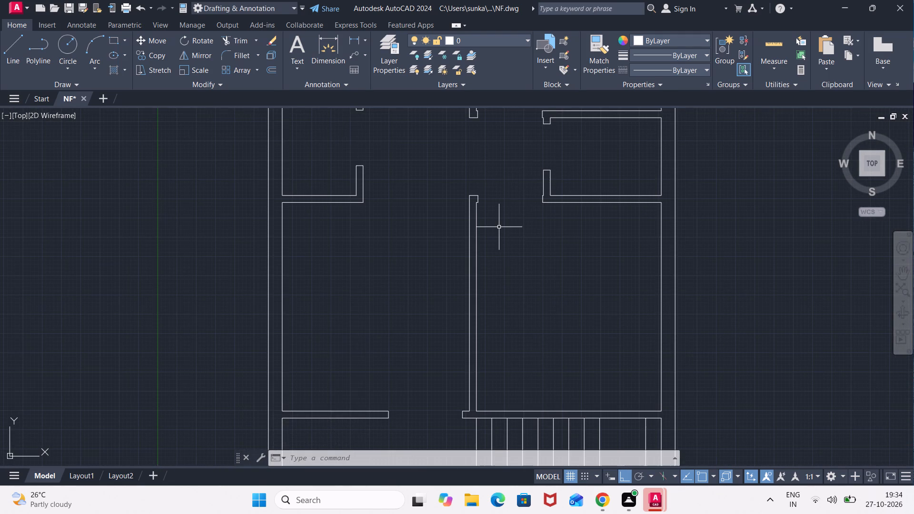
pyautogui.moveTo(514, 269); pyautogui.dragTo(515, 263, button='middle')
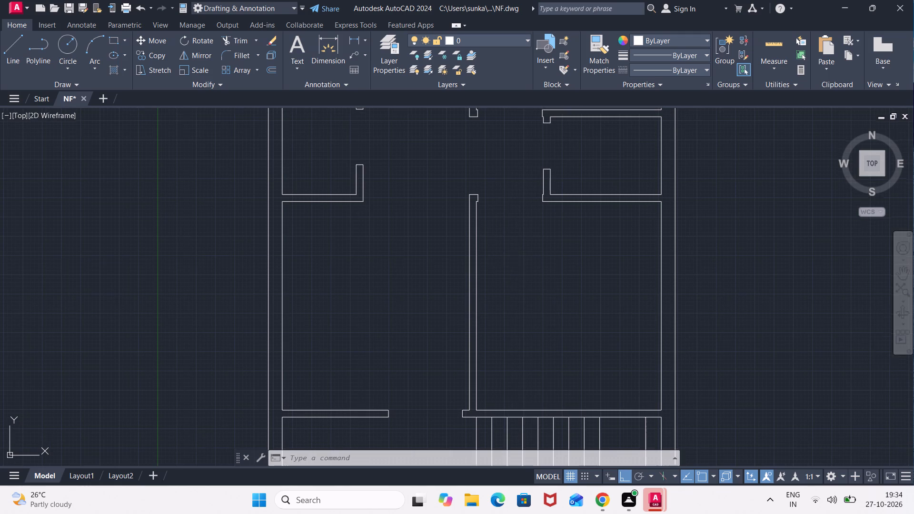
# Draw a direction line from the upper stair flight's open end to just past its last tread, ending in the upper half of an arrowhead.
pyautogui.moveTo(515, 263); pyautogui.dragTo(518, 124, button='middle')
pyautogui.press('l')
pyautogui.press('Return')
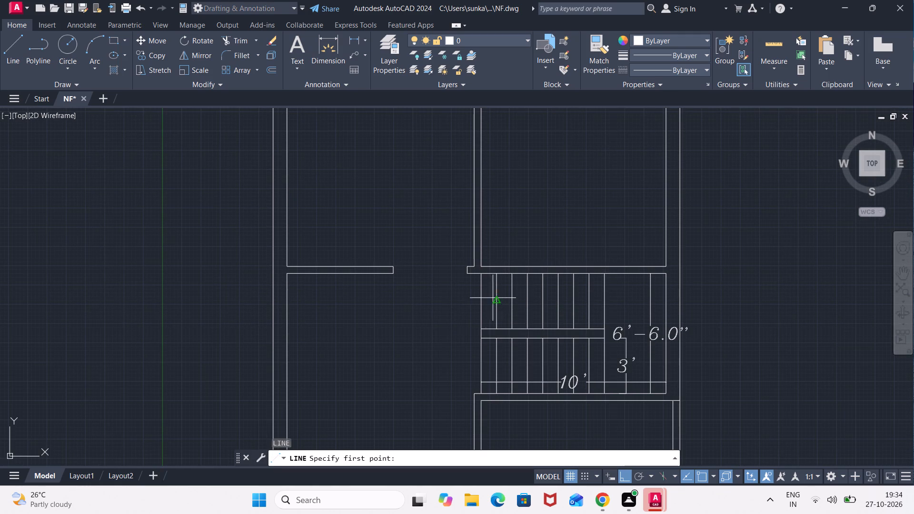
pyautogui.scroll(1, 480, 309)
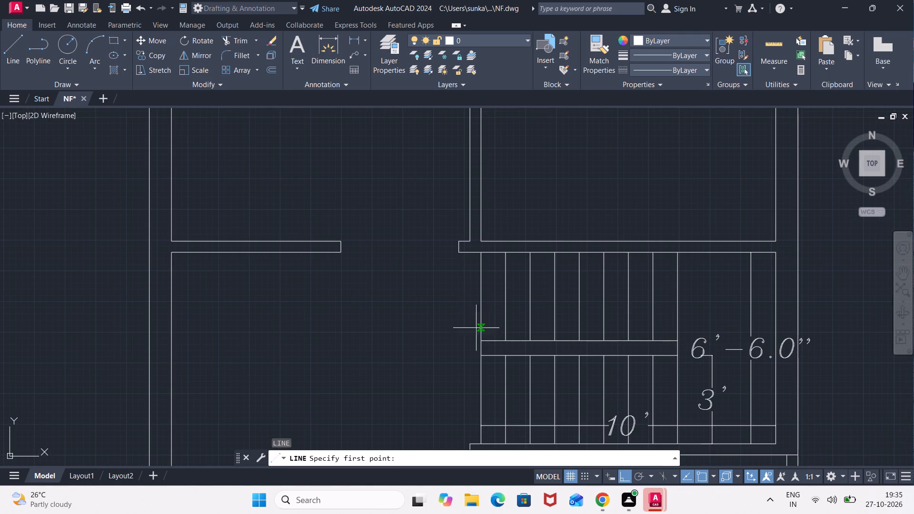
pyautogui.click(469, 305)
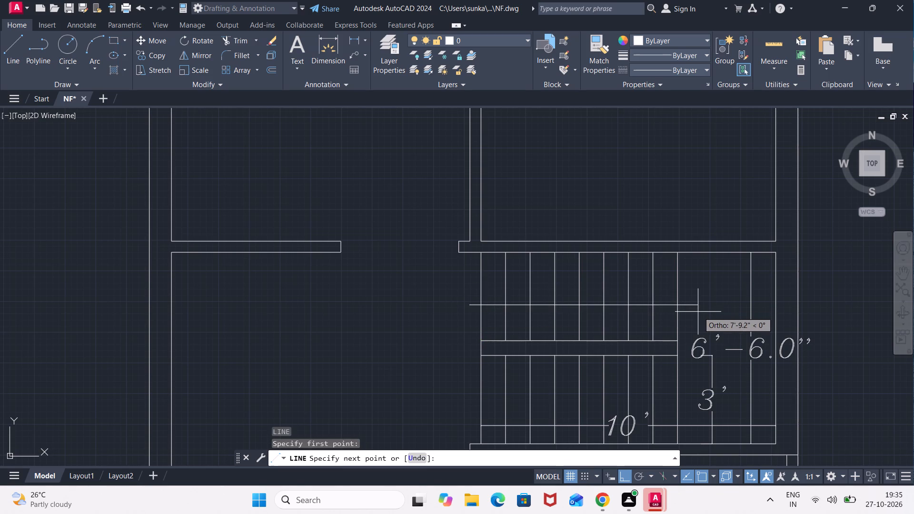
pyautogui.click(691, 311)
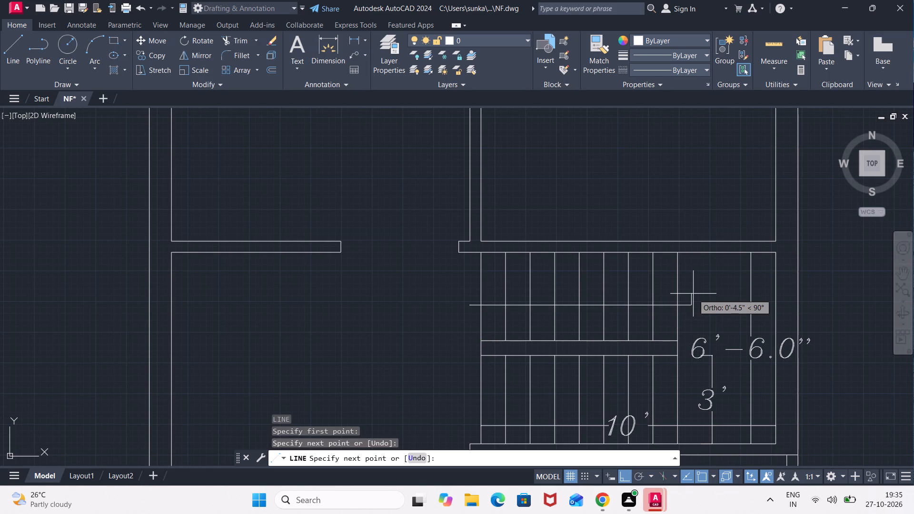
pyautogui.click(694, 296)
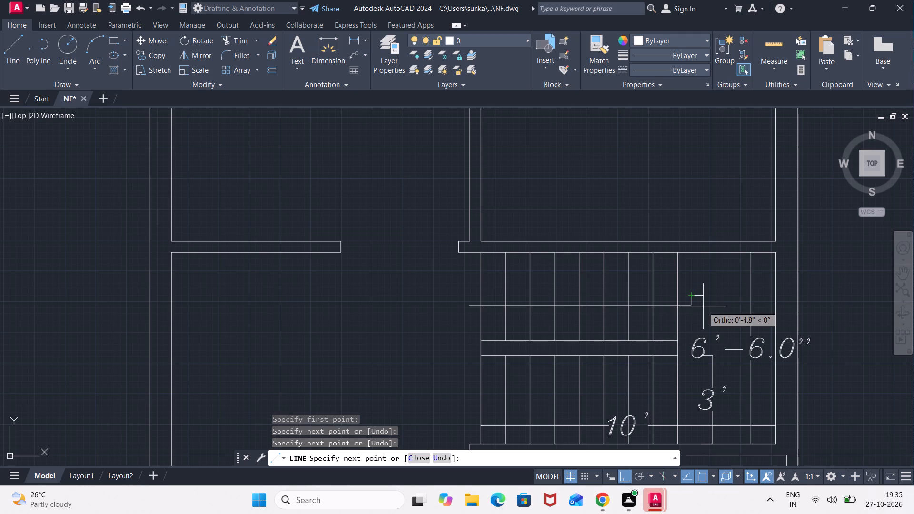
pyautogui.press('F8')
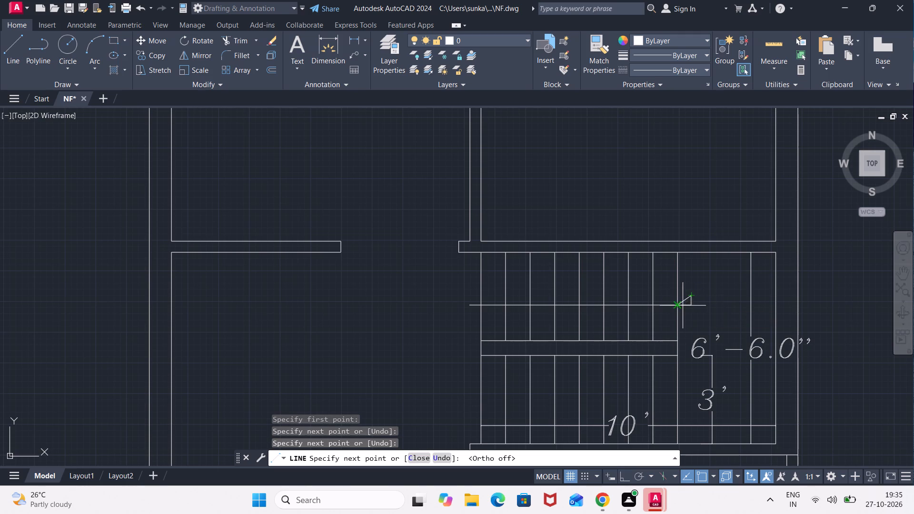
pyautogui.scroll(3, 710, 302)
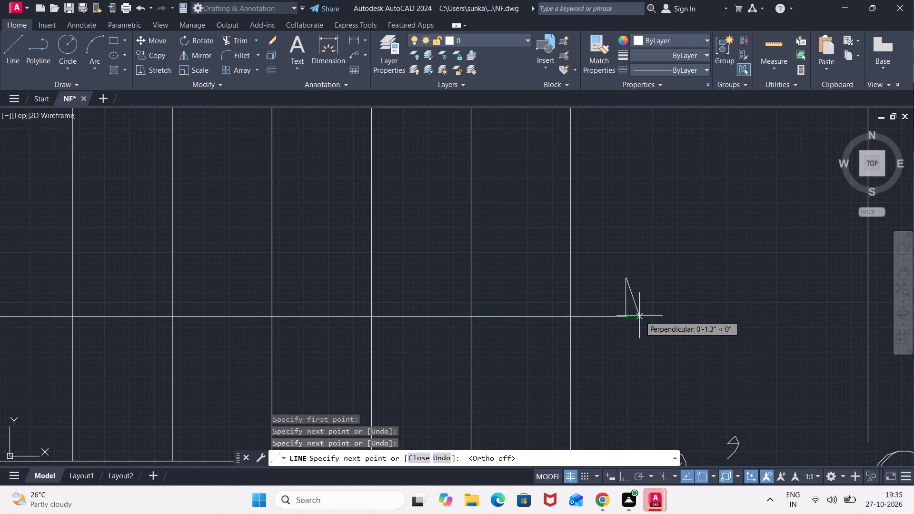
pyautogui.click(679, 313)
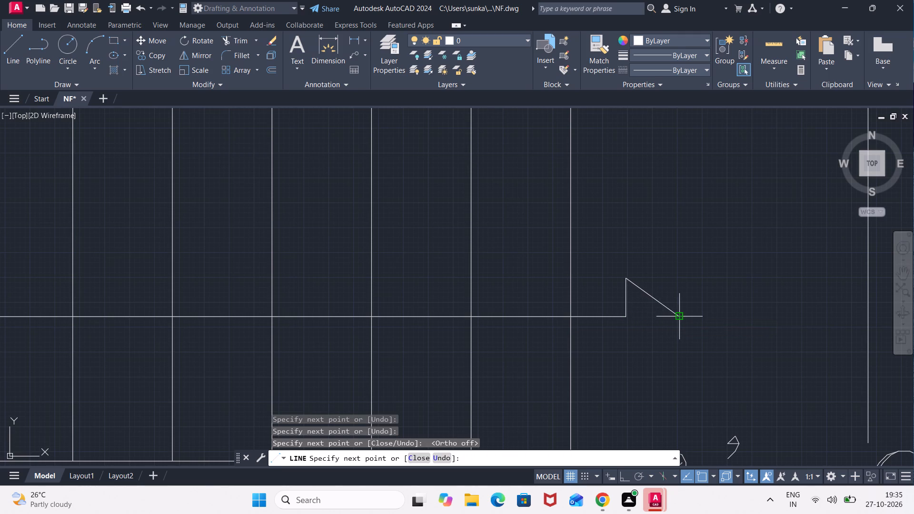
pyautogui.press('Escape')
# Mirror the two half-arrowhead lines about the direction line's axis, keeping the originals, to complete the stair arrow.
pyautogui.click(668, 285)
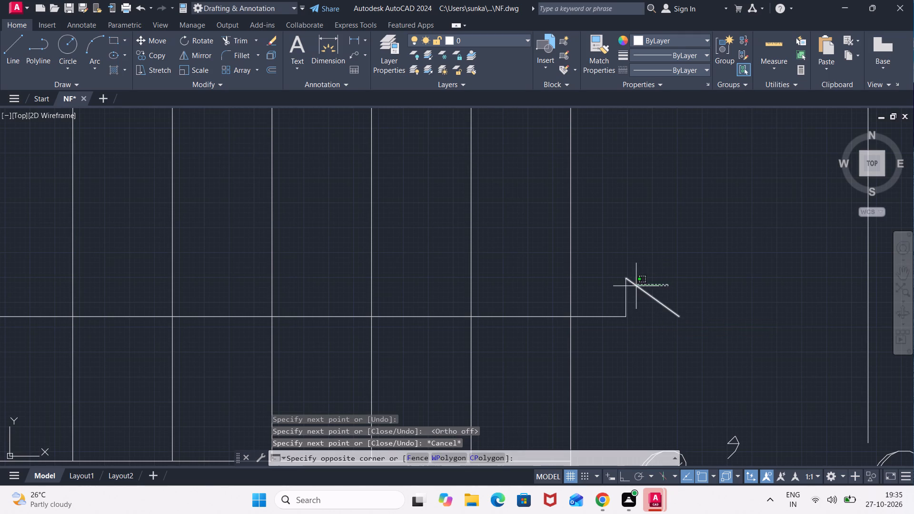
pyautogui.click(622, 292)
pyautogui.write('MI')
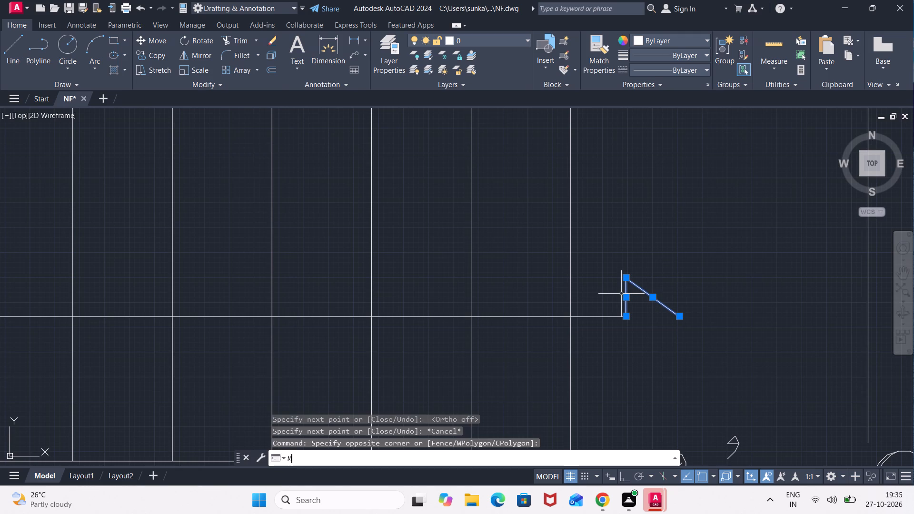
pyautogui.press('Return')
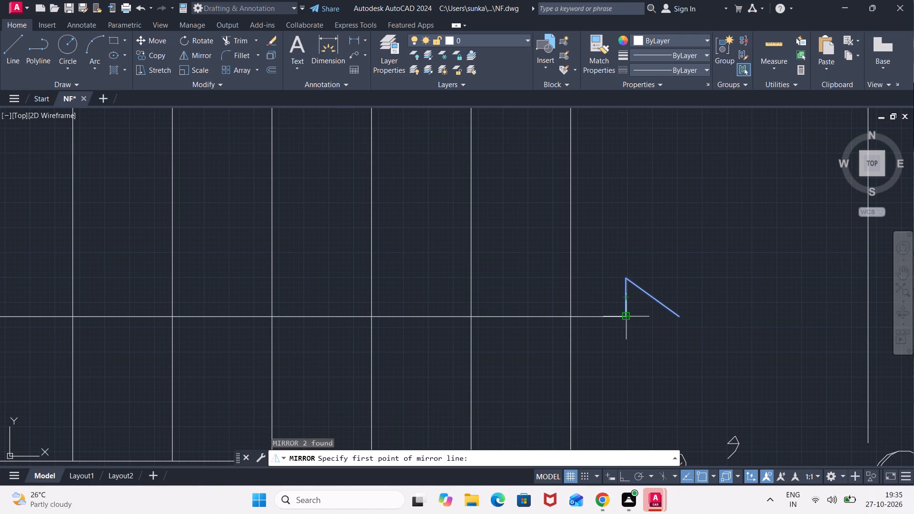
pyautogui.click(623, 313)
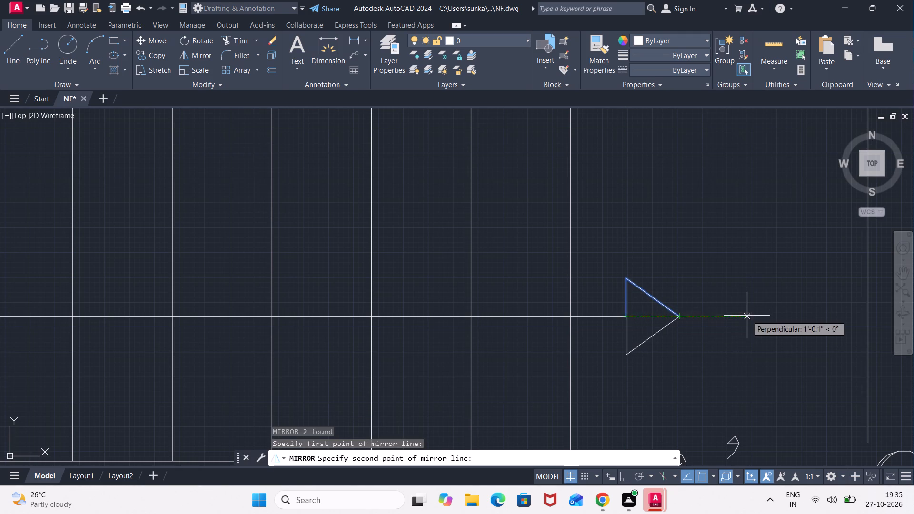
pyautogui.click(680, 318)
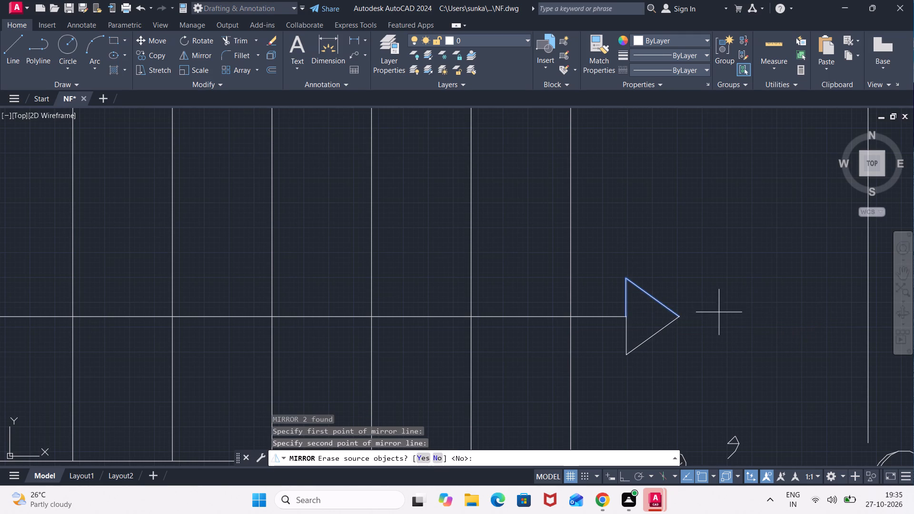
pyautogui.click(437, 456)
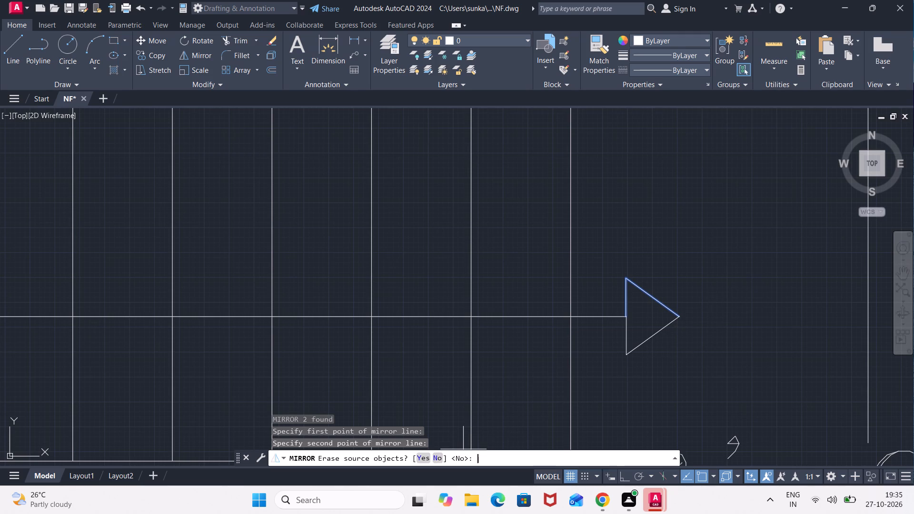
pyautogui.scroll(-2, 703, 333)
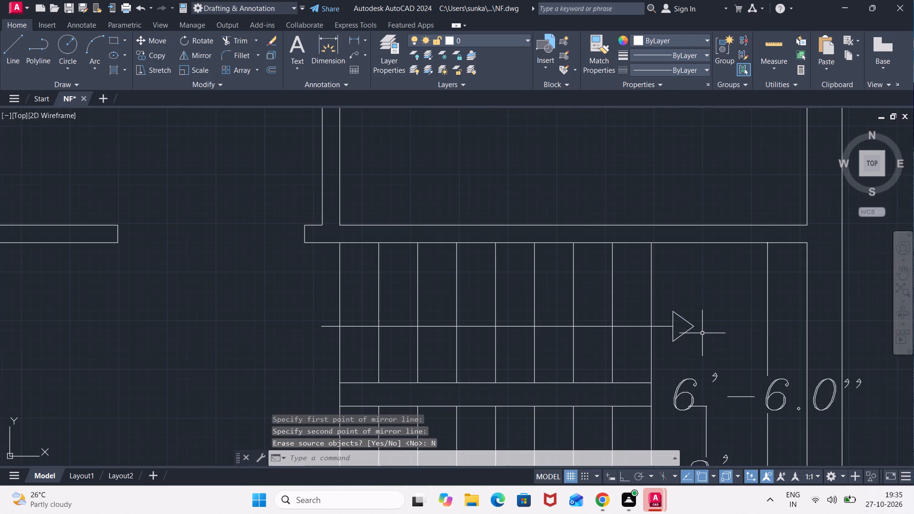
pyautogui.scroll(2, 691, 323)
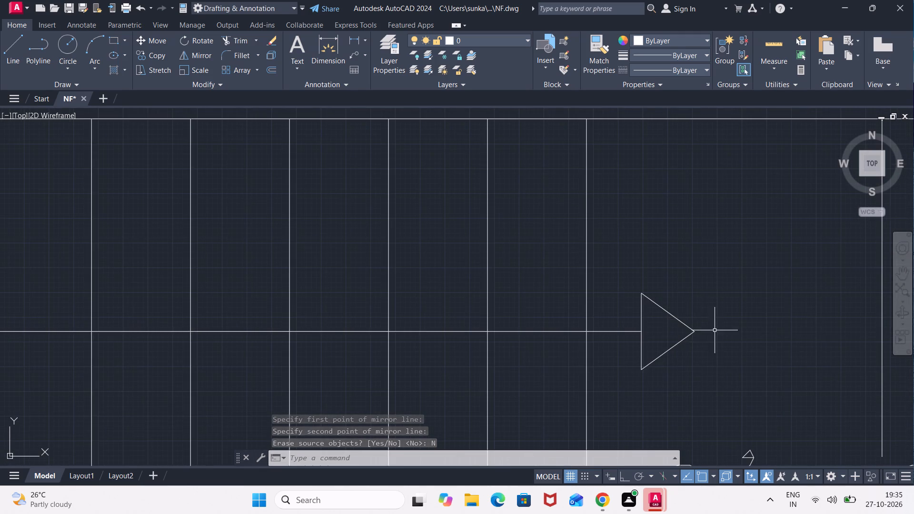
pyautogui.scroll(2, 723, 337)
pyautogui.scroll(2, 665, 336)
pyautogui.scroll(-4, 661, 328)
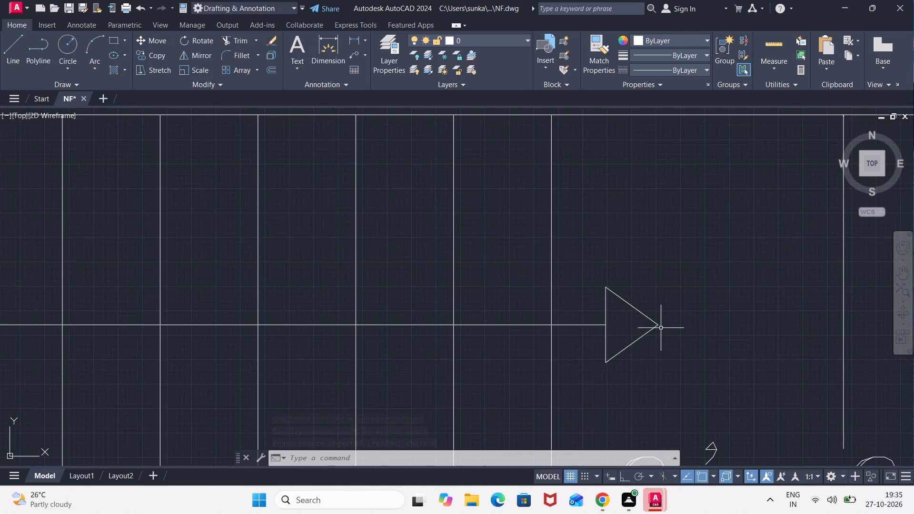
pyautogui.scroll(-3, 661, 328)
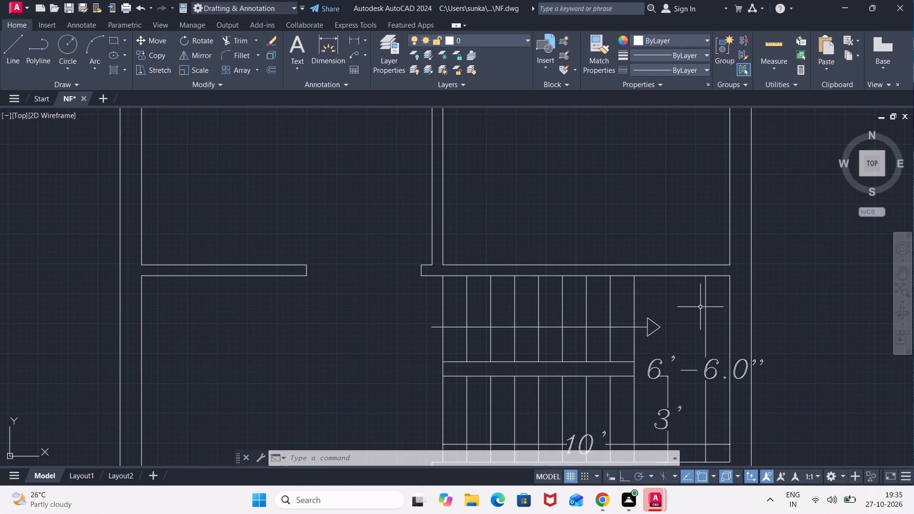
# Add the single-line text KITCHEN in the plan's top-left room, with 6" height and 0 rotation.
pyautogui.scroll(-2, 635, 356)
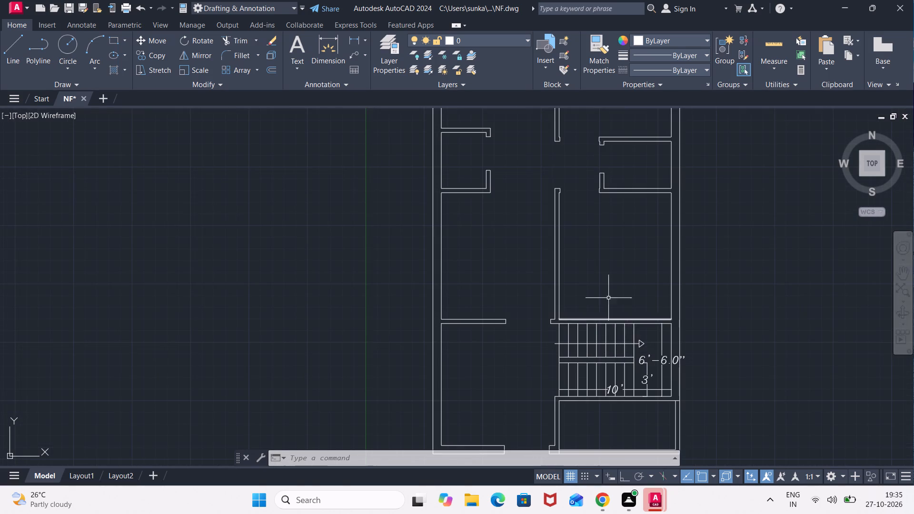
pyautogui.moveTo(609, 287); pyautogui.dragTo(624, 342, button='middle')
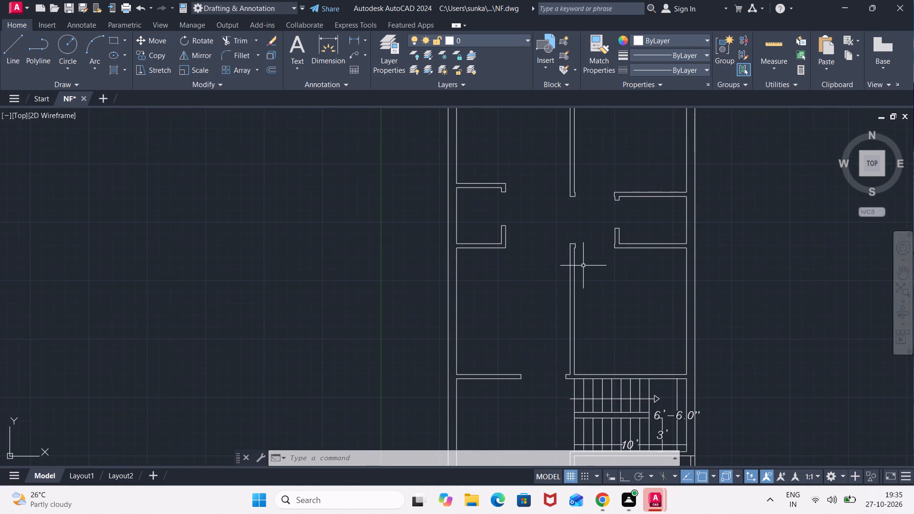
pyautogui.moveTo(766, 287); pyautogui.dragTo(634, 274, button='middle')
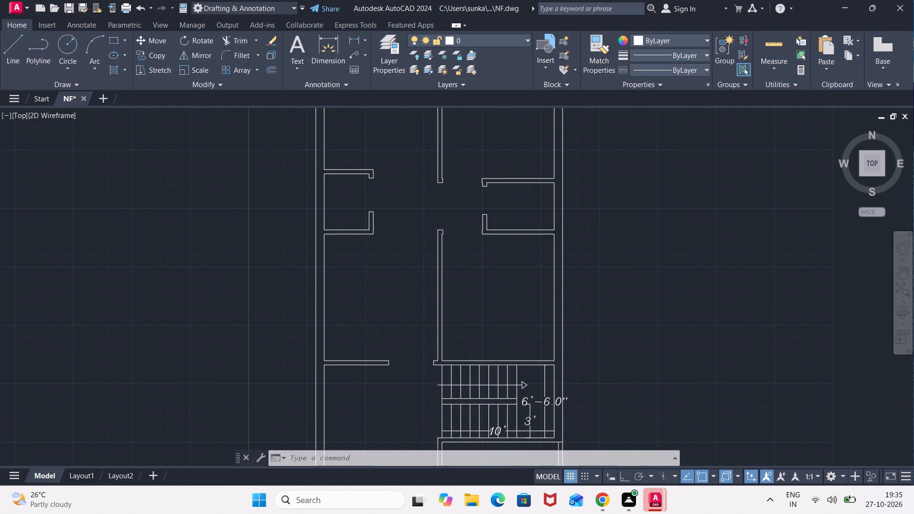
pyautogui.click(298, 61)
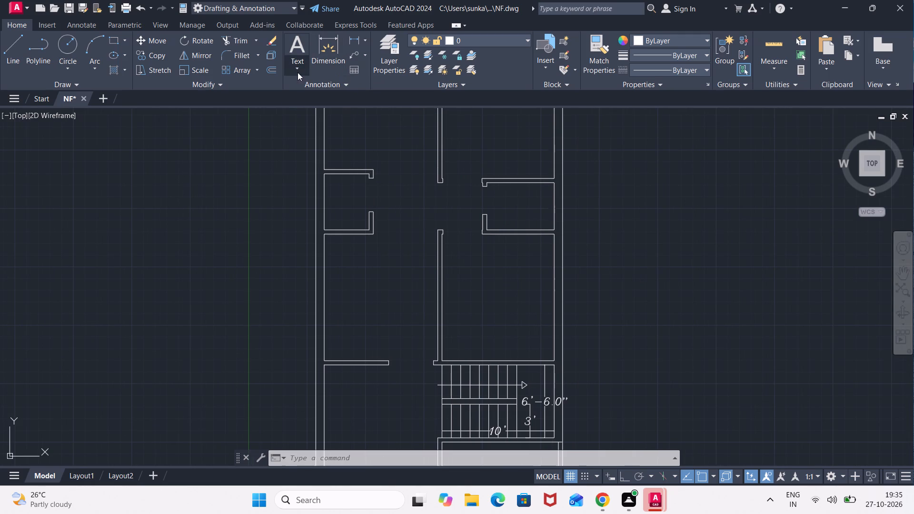
pyautogui.click(310, 113)
pyautogui.click(617, 165)
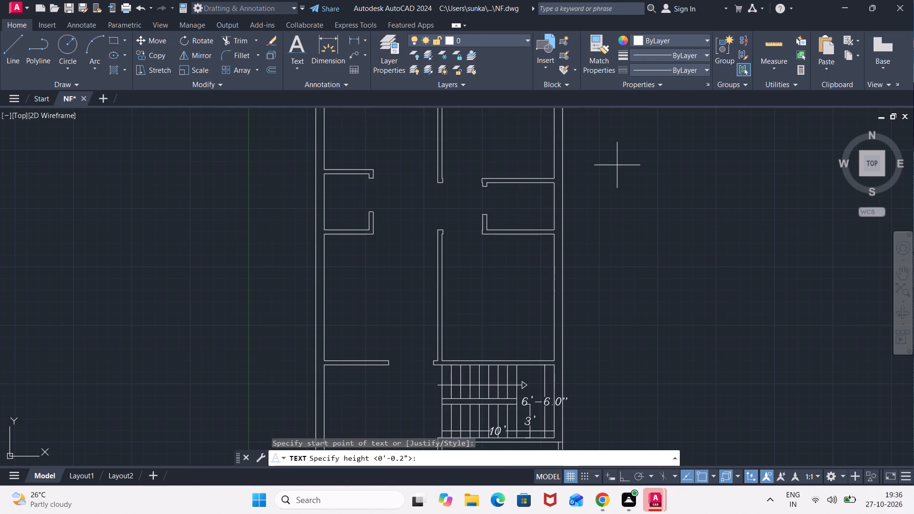
pyautogui.write('6"')
pyautogui.press('Return')
pyautogui.press('0')
pyautogui.press('Return')
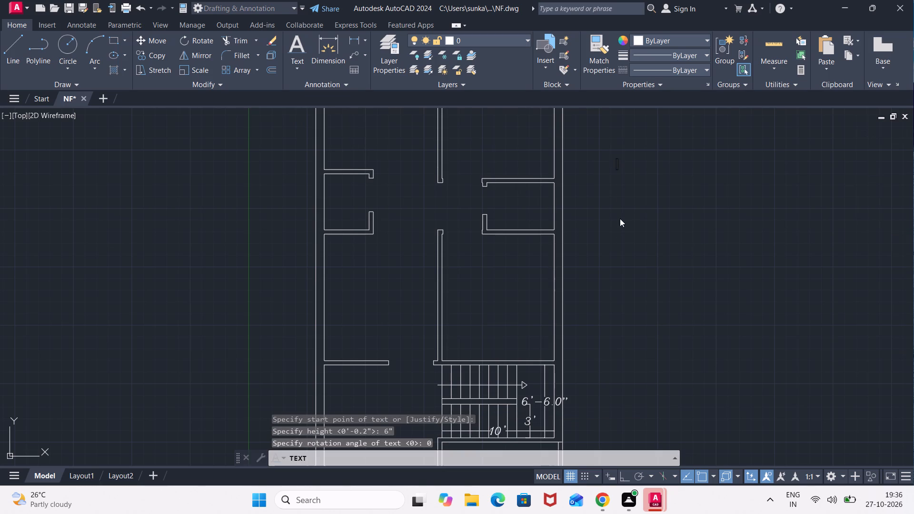
pyautogui.moveTo(408, 155); pyautogui.dragTo(435, 288, button='middle')
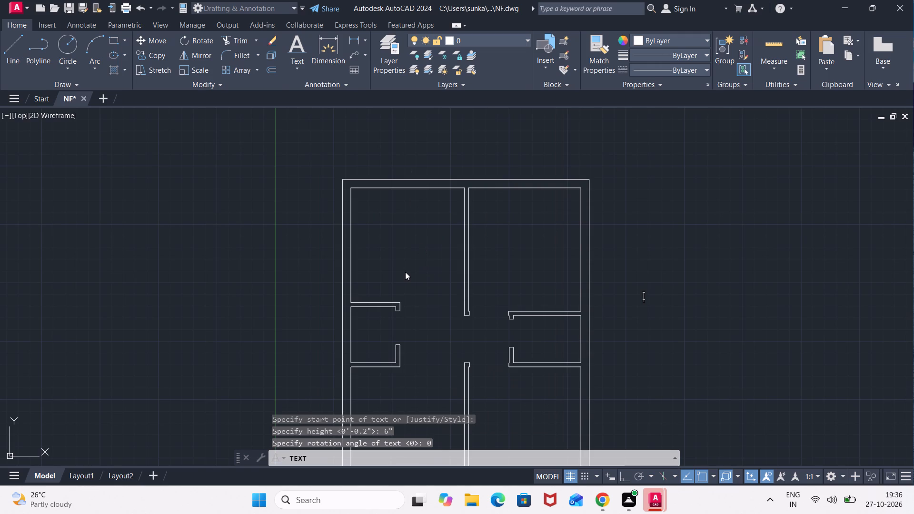
pyautogui.scroll(1, 403, 269)
pyautogui.click(397, 227)
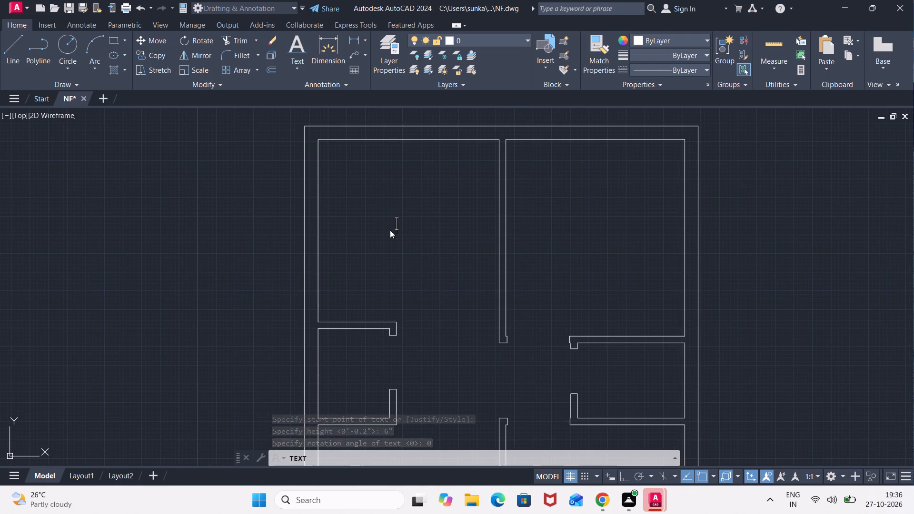
pyautogui.click(384, 225)
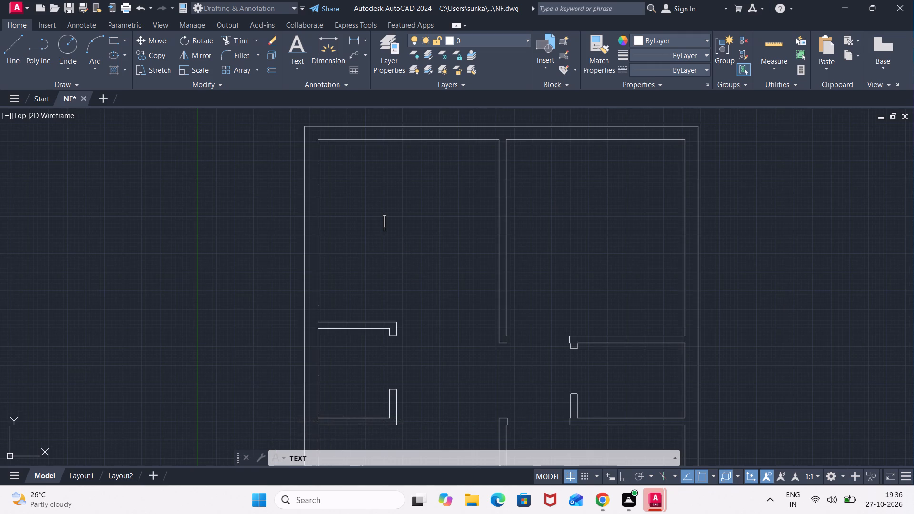
pyautogui.write('KITCHEN')
pyautogui.press('Return')
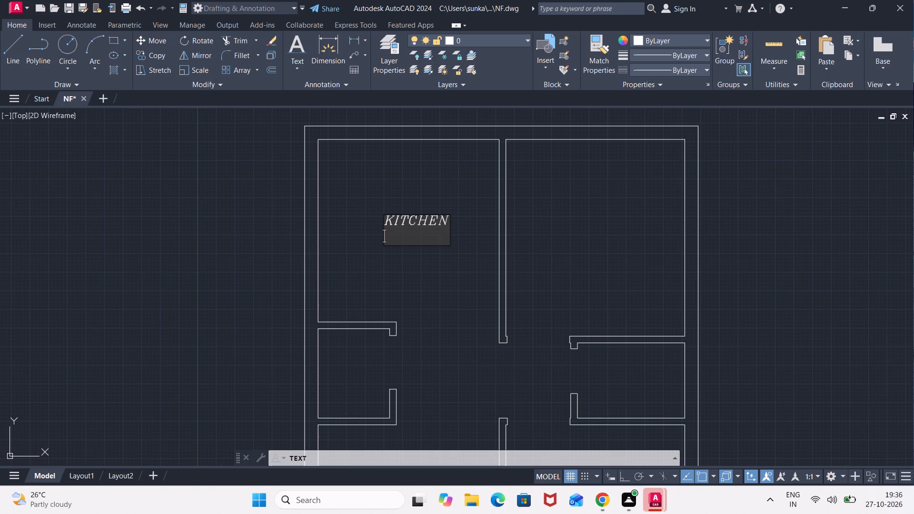
# Add the size line 10'0"X10'0" beneath KITCHEN in the kitchen label.
pyautogui.write('10\'0"')
pyautogui.press('x')
pyautogui.write("10'0")
pyautogui.hotkey('shift', '"')
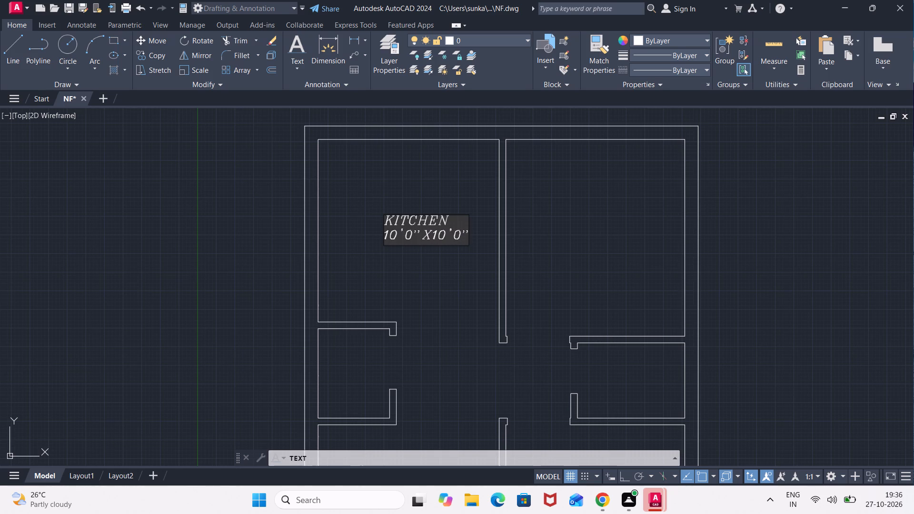
# Label the plan's top-right room BED ROOM-1 with 10'0"X11'0" on a second line, placed near the room's lower wall.
pyautogui.click(596, 298)
pyautogui.click(584, 304)
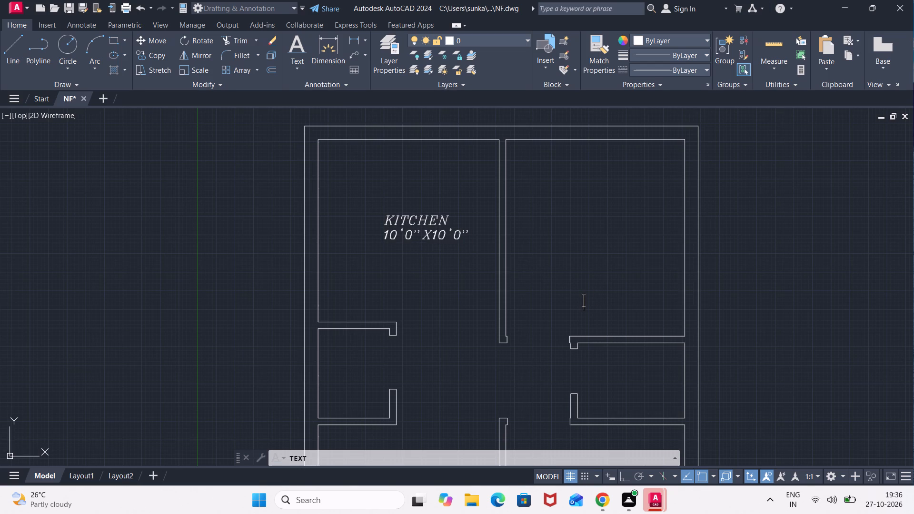
pyautogui.write('BED ROOM-1')
pyautogui.press('Return')
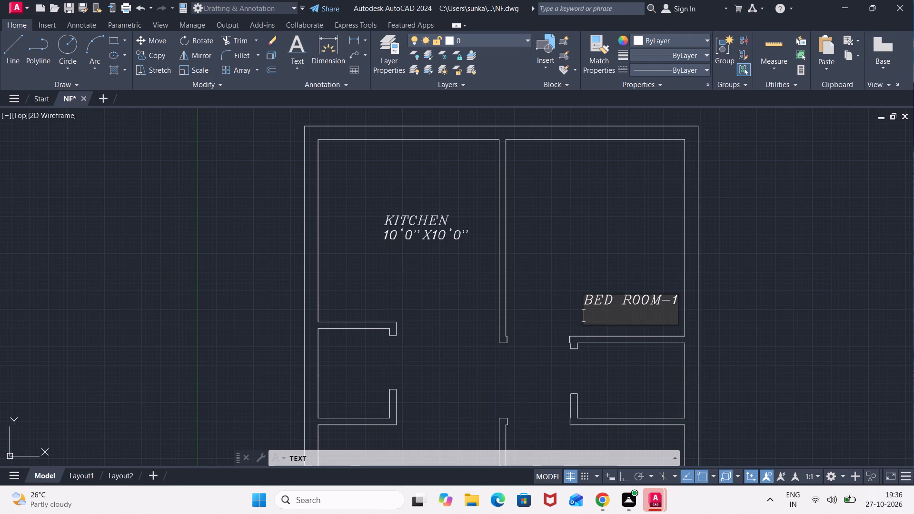
pyautogui.write('10\'0"X')
pyautogui.write('11\'0"')
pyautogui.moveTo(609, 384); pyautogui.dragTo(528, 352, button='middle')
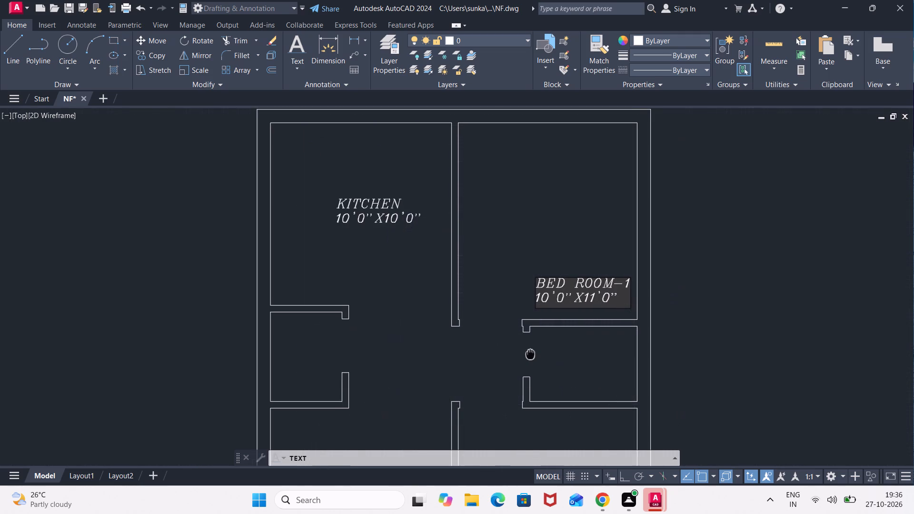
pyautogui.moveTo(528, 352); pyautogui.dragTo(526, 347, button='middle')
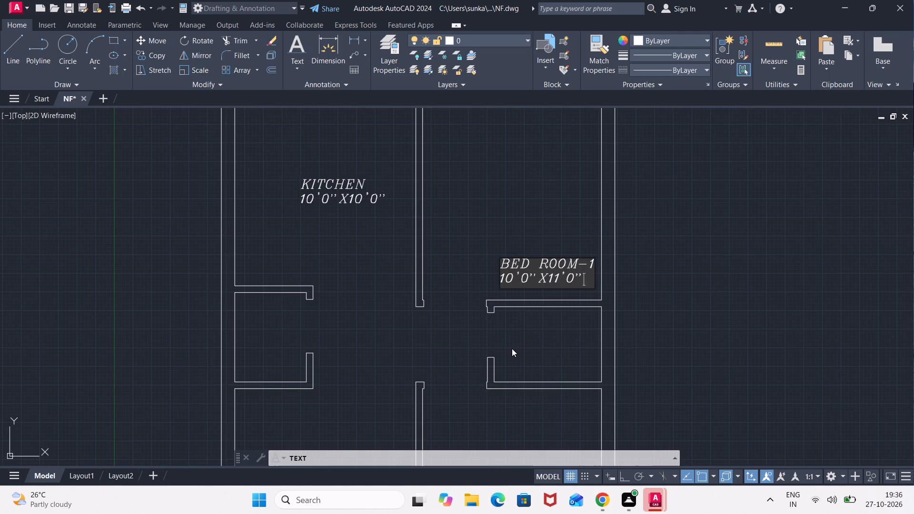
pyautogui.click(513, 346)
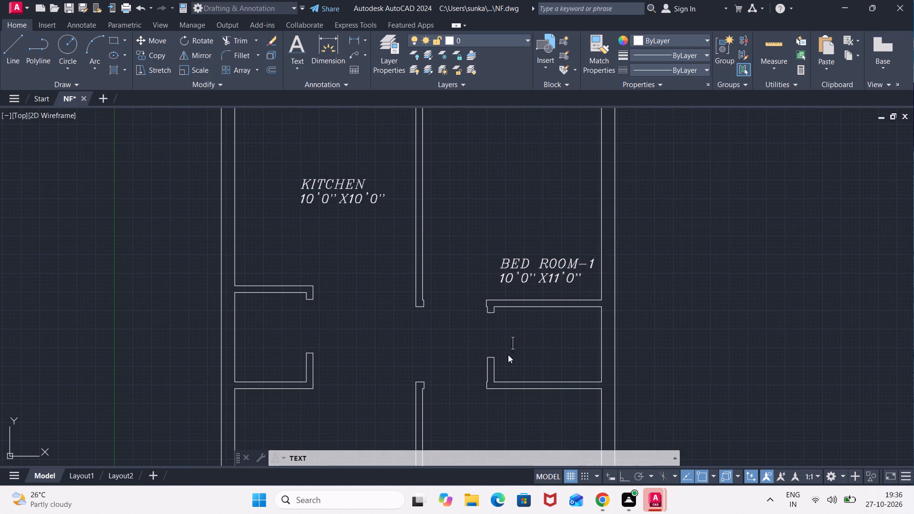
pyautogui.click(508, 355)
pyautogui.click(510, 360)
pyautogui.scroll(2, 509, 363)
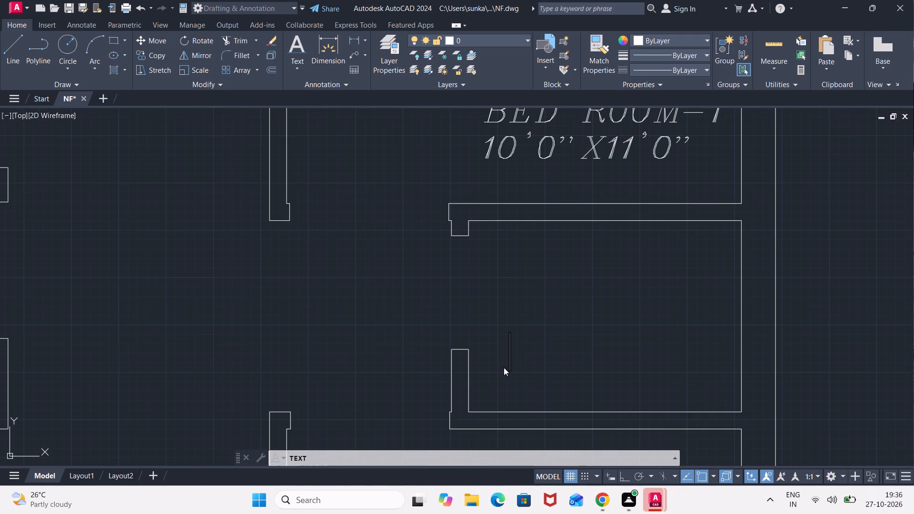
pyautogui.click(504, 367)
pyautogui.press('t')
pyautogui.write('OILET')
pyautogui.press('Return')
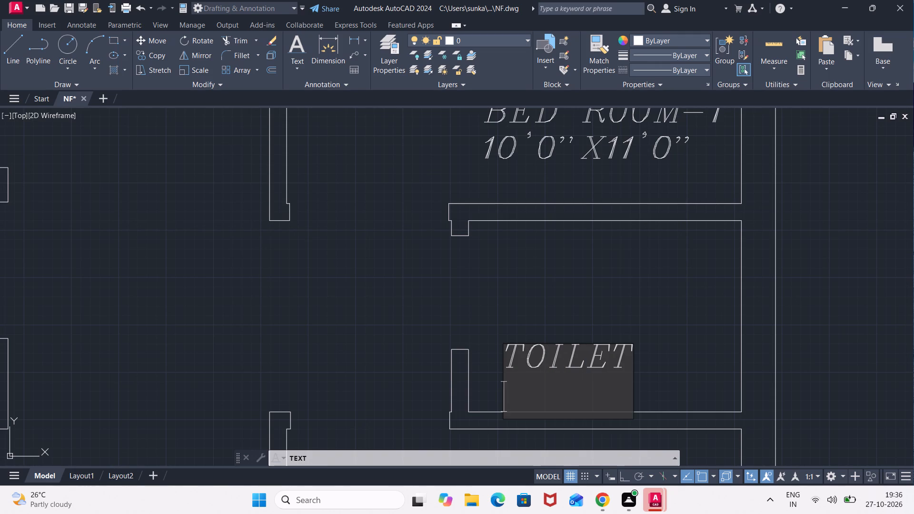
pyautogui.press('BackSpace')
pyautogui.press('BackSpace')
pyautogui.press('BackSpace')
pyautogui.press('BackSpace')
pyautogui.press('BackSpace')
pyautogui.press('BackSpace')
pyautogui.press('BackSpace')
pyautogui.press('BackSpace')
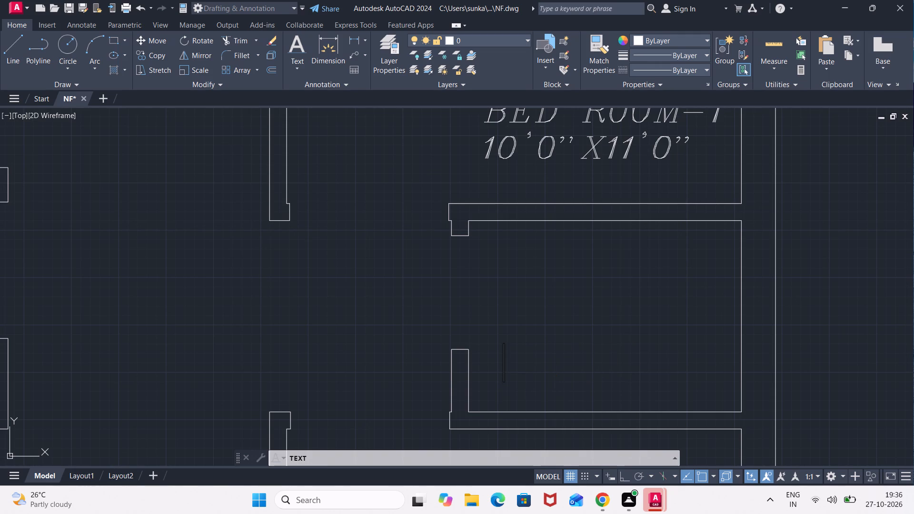
# Label the small room directly below BED ROOM-1 as TOILET, with 6'0"X5'0" on a second line.
pyautogui.click(512, 338)
pyautogui.write('TOILET')
pyautogui.press('Return')
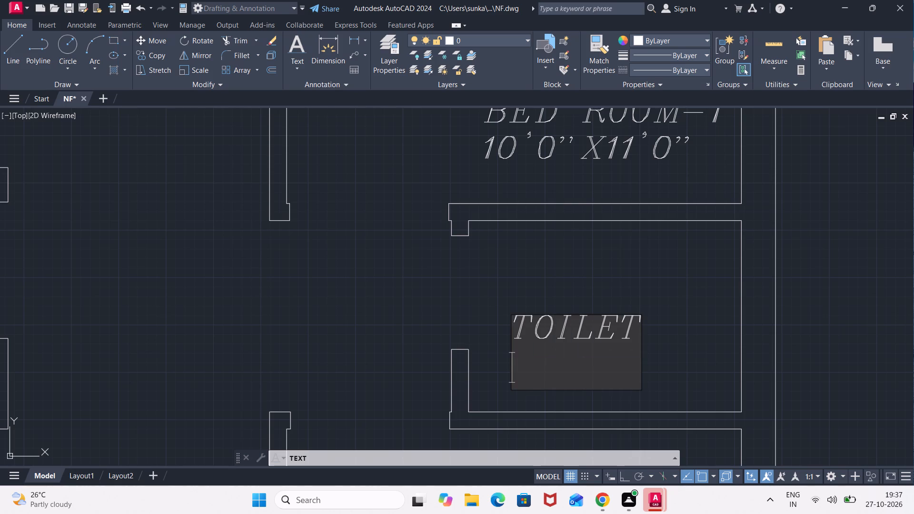
pyautogui.write('6\'0"X5\'')
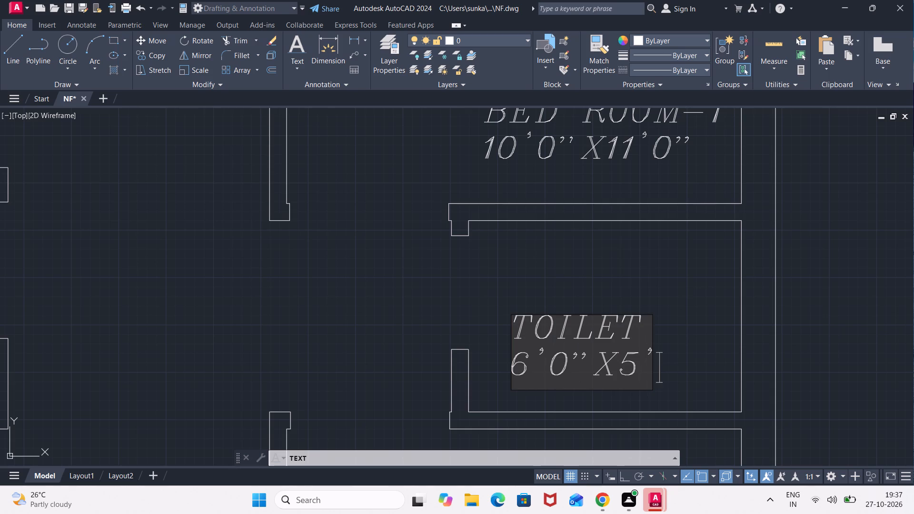
pyautogui.press('0')
pyautogui.hotkey('shift', '"')
# Label the room directly below the toilet BED ROOM-2, with 10'0"X11'8" on a second line near its upper wall.
pyautogui.scroll(-1, 511, 338)
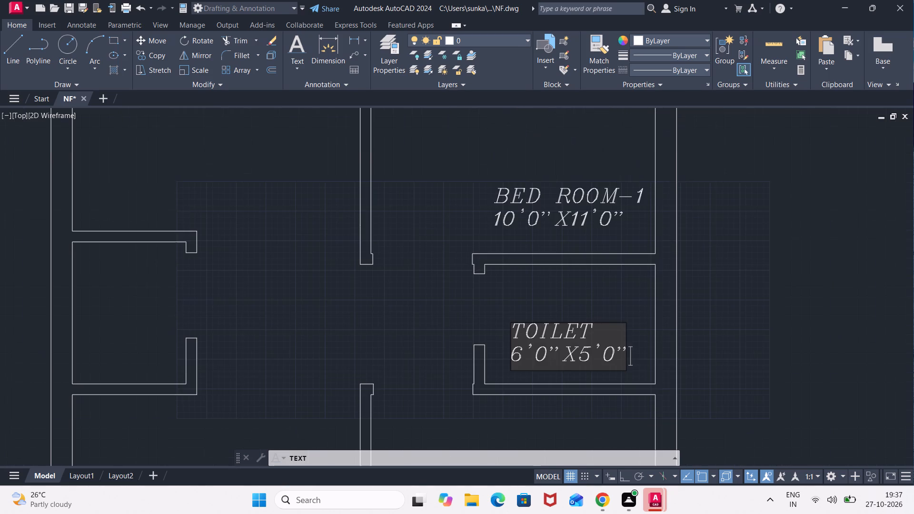
pyautogui.moveTo(483, 336); pyautogui.dragTo(511, 170, button='middle')
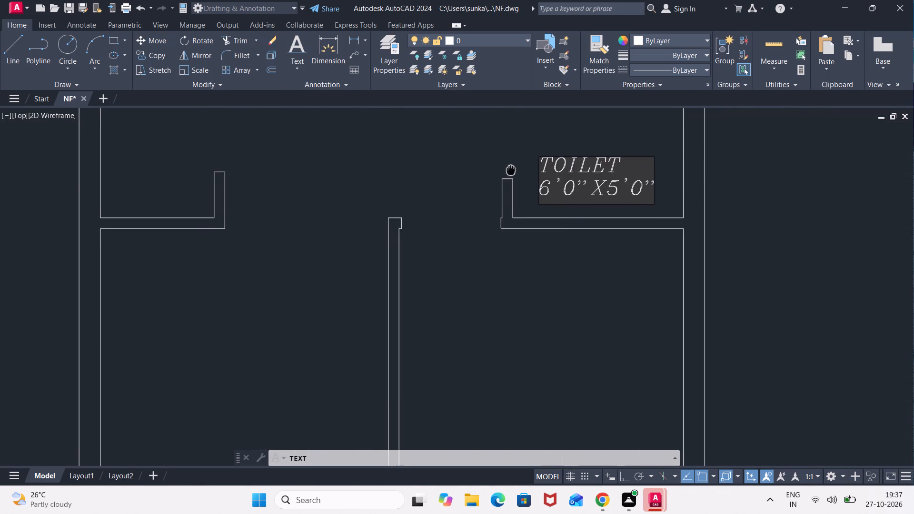
pyautogui.moveTo(511, 170); pyautogui.dragTo(511, 159, button='middle')
pyautogui.moveTo(527, 330); pyautogui.dragTo(511, 308, button='middle')
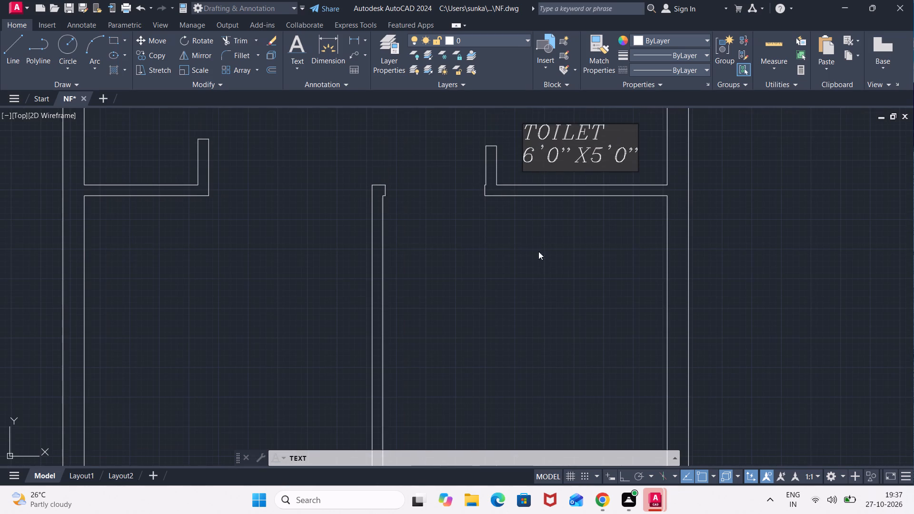
pyautogui.click(529, 230)
pyautogui.click(514, 231)
pyautogui.click(507, 227)
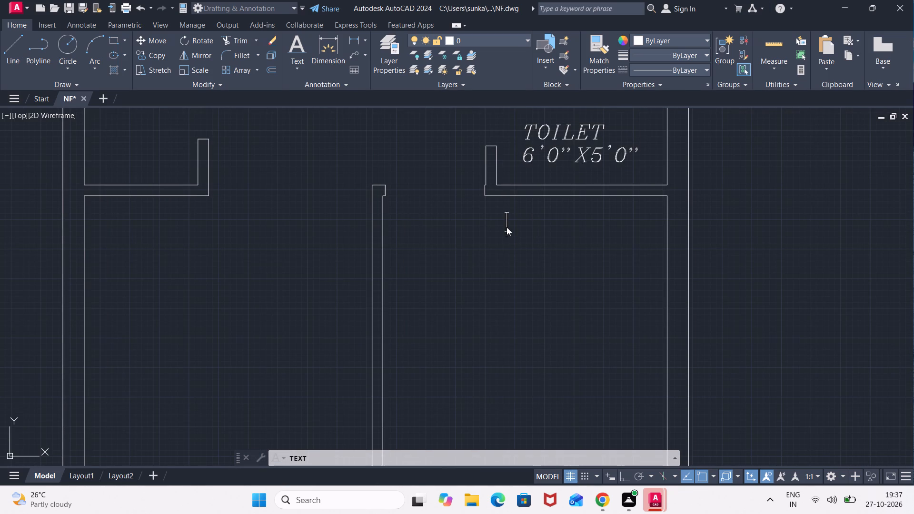
pyautogui.write('BED')
pyautogui.press('space')
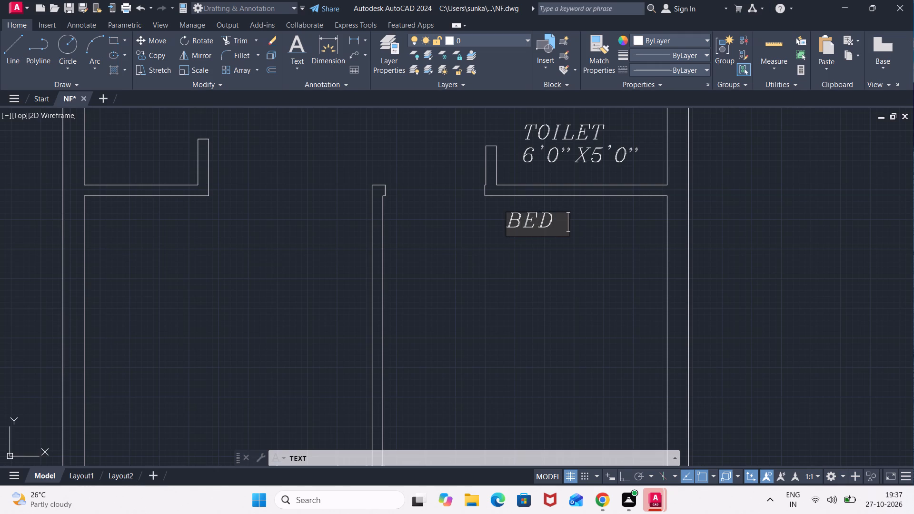
pyautogui.press('r')
pyautogui.write('OOM')
pyautogui.press('-')
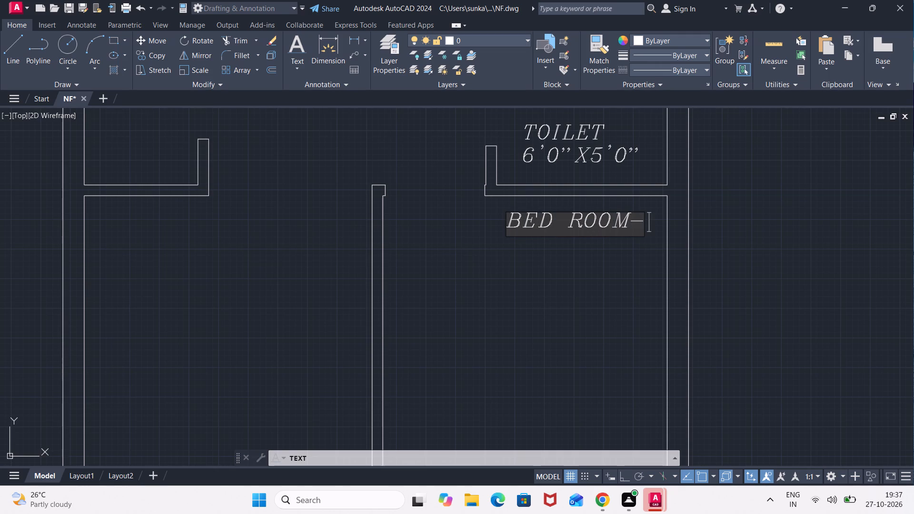
pyautogui.press('2')
pyautogui.press('Return')
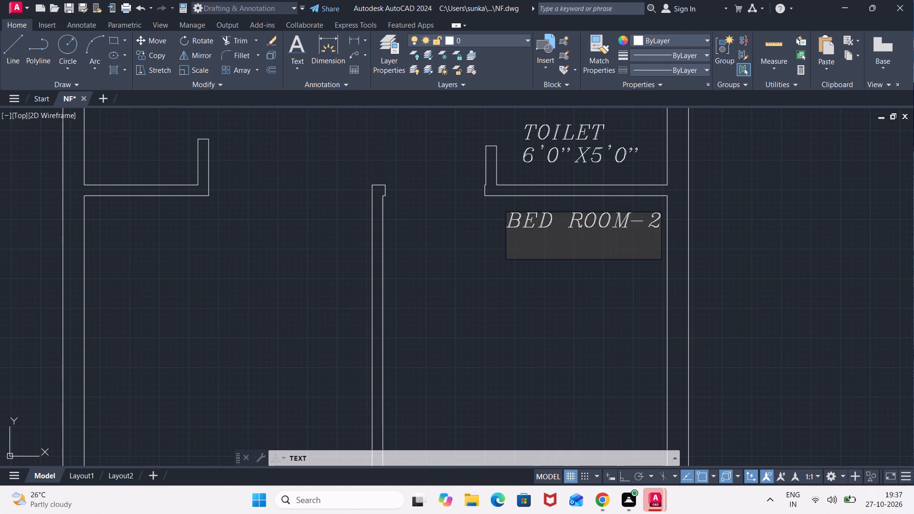
pyautogui.write("10'")
pyautogui.write('0"')
pyautogui.press('x')
pyautogui.write("11'8'")
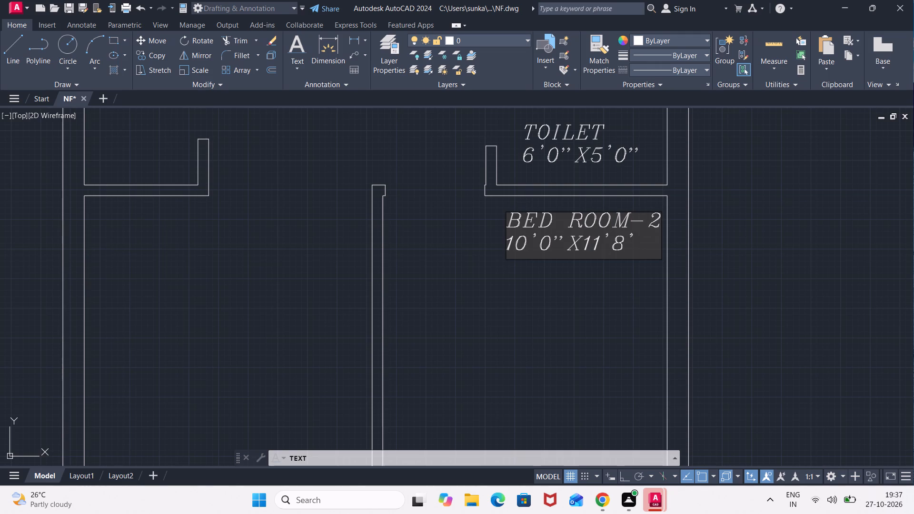
pyautogui.press('BackSpace')
pyautogui.hotkey('shift', '"')
# Add the text UP just above the tail of the stair direction line, outside the upper flight's open end.
pyautogui.scroll(-1, 507, 227)
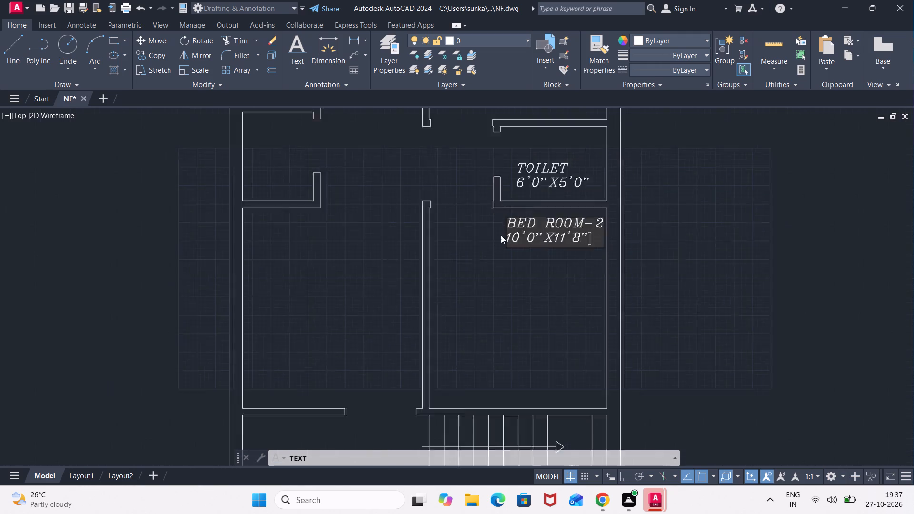
pyautogui.scroll(-2, 501, 235)
pyautogui.moveTo(490, 291); pyautogui.dragTo(464, 165, button='middle')
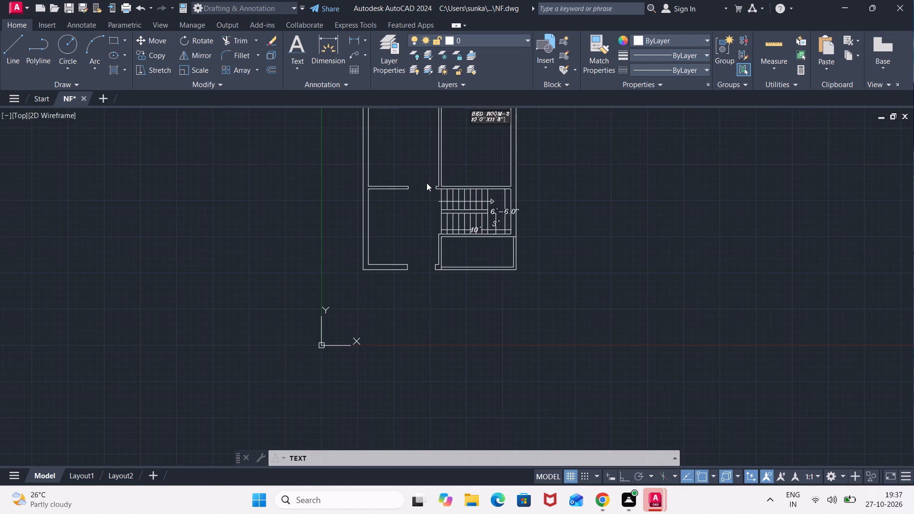
pyautogui.scroll(6, 444, 193)
pyautogui.click(421, 247)
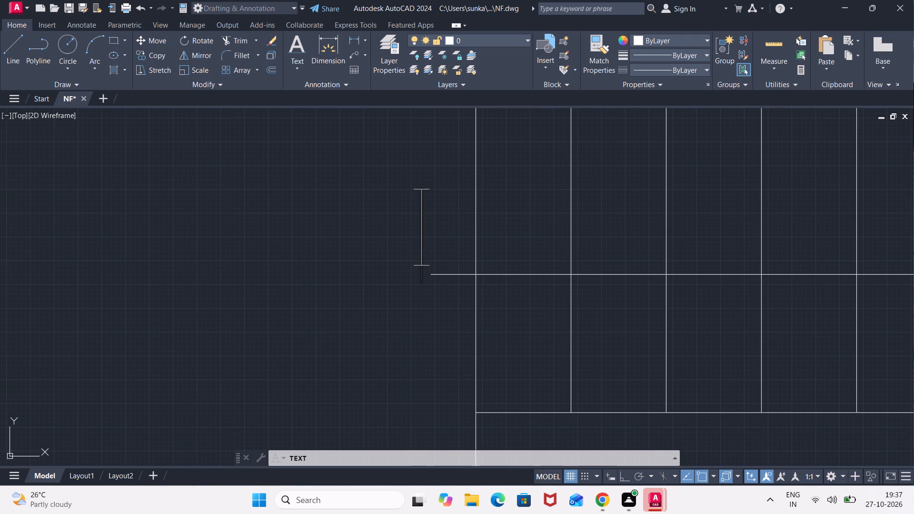
pyautogui.click(396, 258)
pyautogui.click(408, 251)
pyautogui.press('u')
pyautogui.press('BackSpace')
pyautogui.click(354, 246)
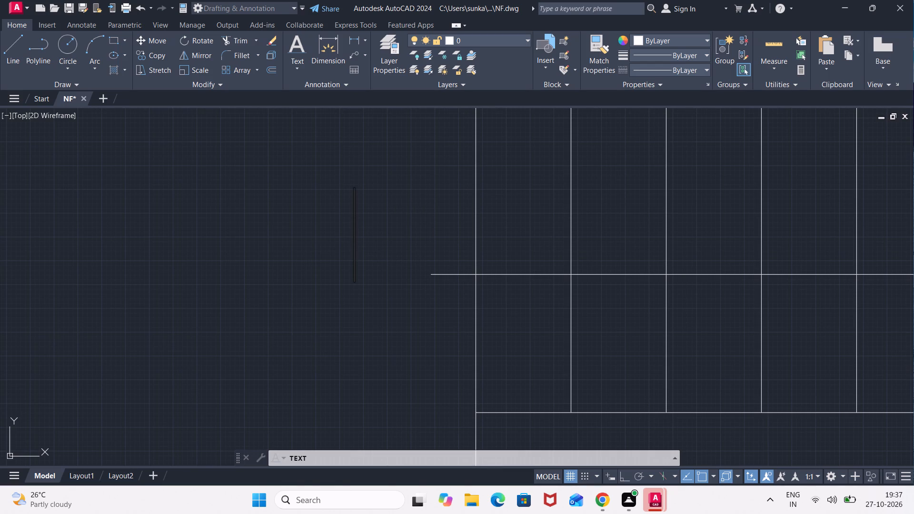
pyautogui.write('UP')
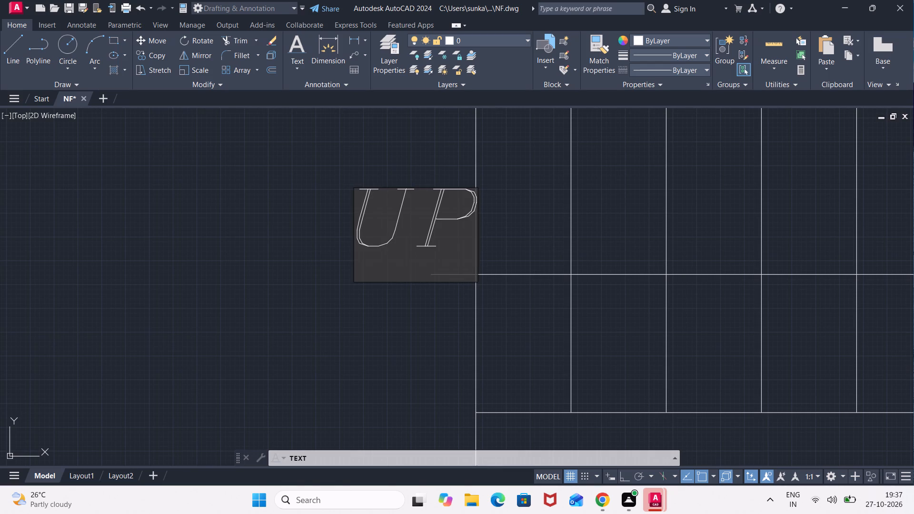
# Label the narrow room directly below the staircase GARDEN, with 10'1"X4'0" on a second line.
pyautogui.scroll(-4, 354, 247)
pyautogui.scroll(-1, 402, 300)
pyautogui.moveTo(427, 345); pyautogui.dragTo(404, 251, button='middle')
pyautogui.scroll(3, 420, 253)
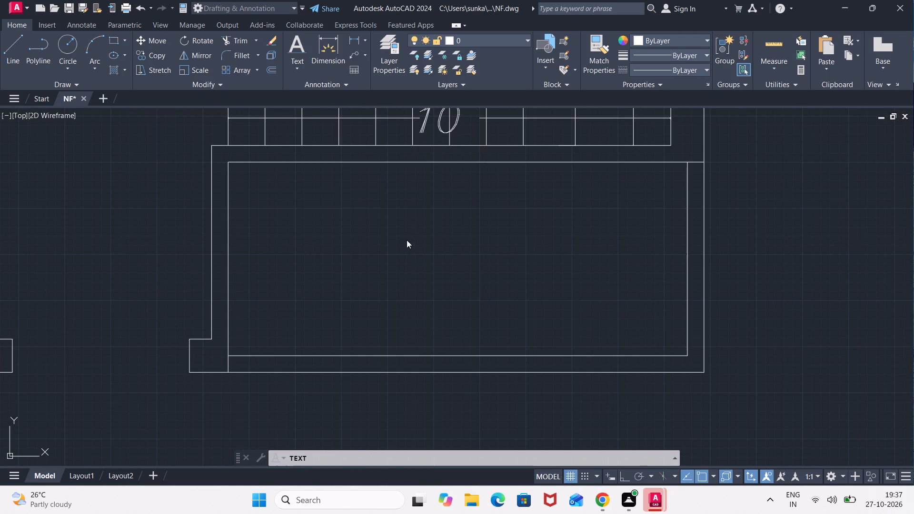
pyautogui.click(352, 225)
pyautogui.write('GARDE')
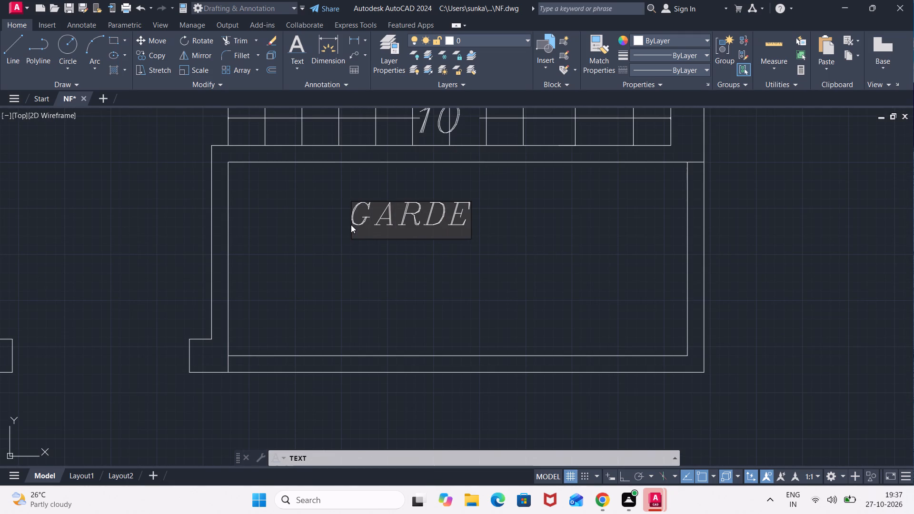
pyautogui.press('n')
pyautogui.press('Return')
pyautogui.write('10\'1"X')
pyautogui.write('4\'0"')
# Label the room left of the staircase and garden GENTS SITOUT, with 10'6"X11'0" on a second line.
pyautogui.scroll(-2, 351, 225)
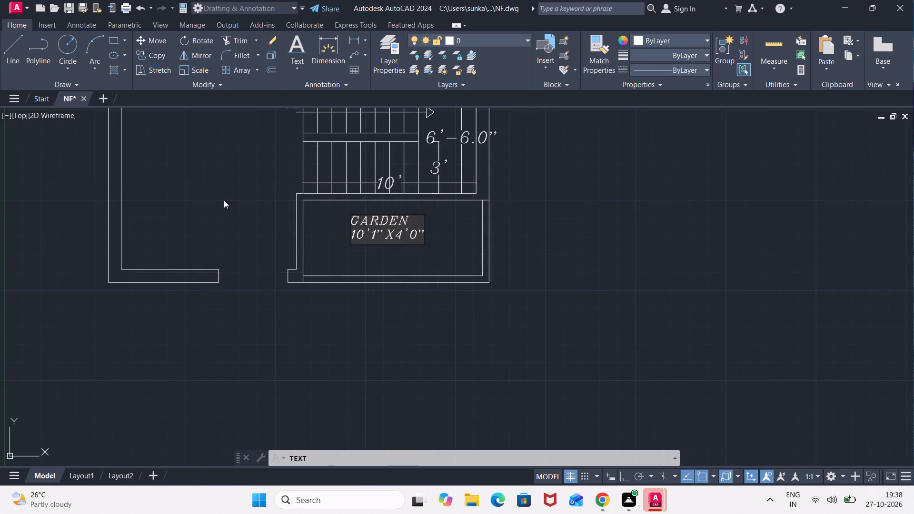
pyautogui.moveTo(224, 200); pyautogui.dragTo(421, 301, button='middle')
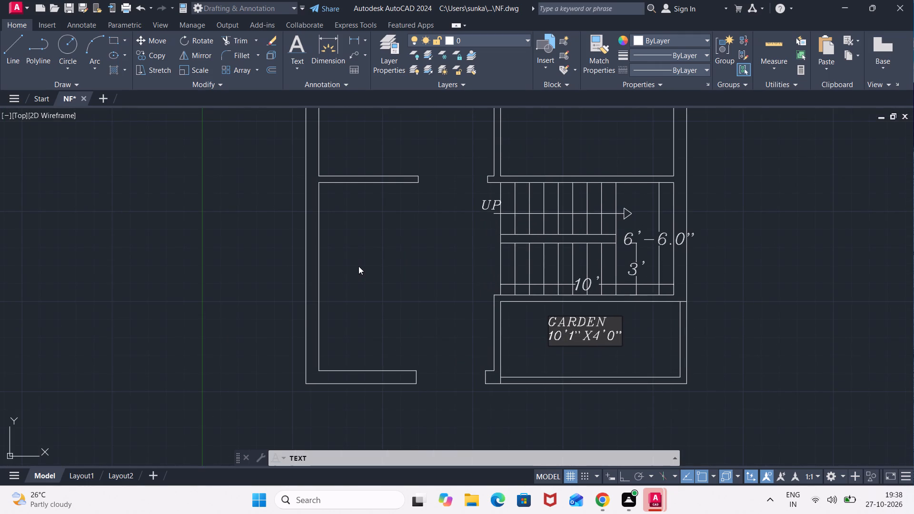
pyautogui.click(358, 266)
pyautogui.write('GEM')
pyautogui.press('BackSpace')
pyautogui.write('NTS')
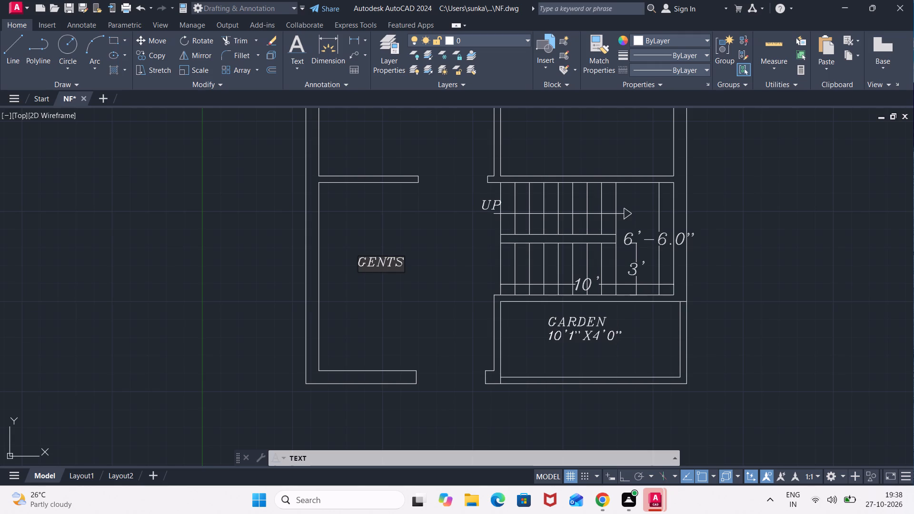
pyautogui.press('space')
pyautogui.write('SIT')
pyautogui.write('OUT')
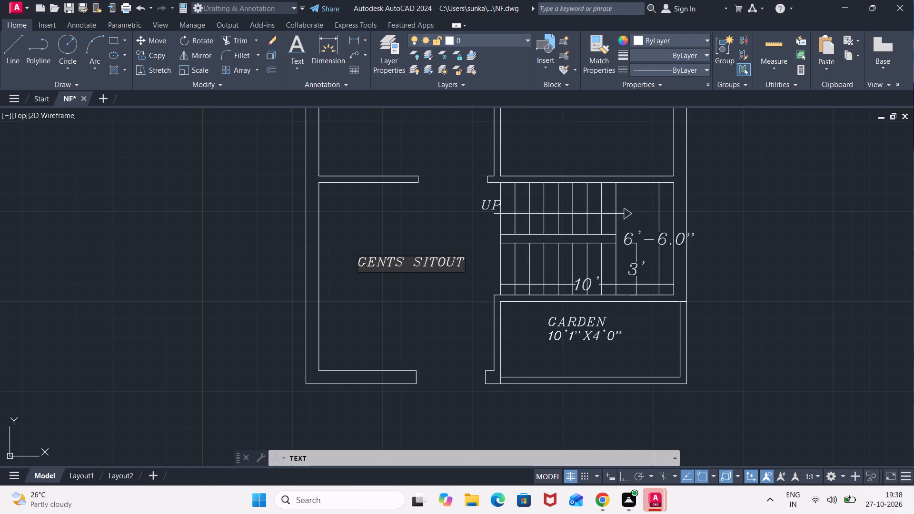
pyautogui.press('Return')
pyautogui.write('10\'6"X')
pyautogui.write("11'")
pyautogui.write('0"')
# Label the room above GENTS SITOUT, left of BED ROOM-2, as LIVING & DINING, with 10'0"X11'8" on a second line.
pyautogui.moveTo(407, 137); pyautogui.dragTo(422, 299, button='middle')
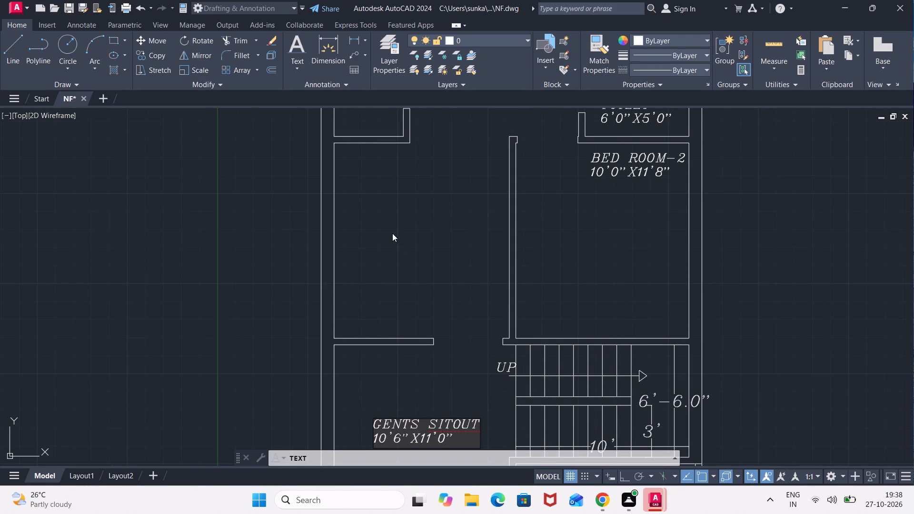
pyautogui.click(381, 226)
pyautogui.click(361, 228)
pyautogui.write('LIVING')
pyautogui.press('space')
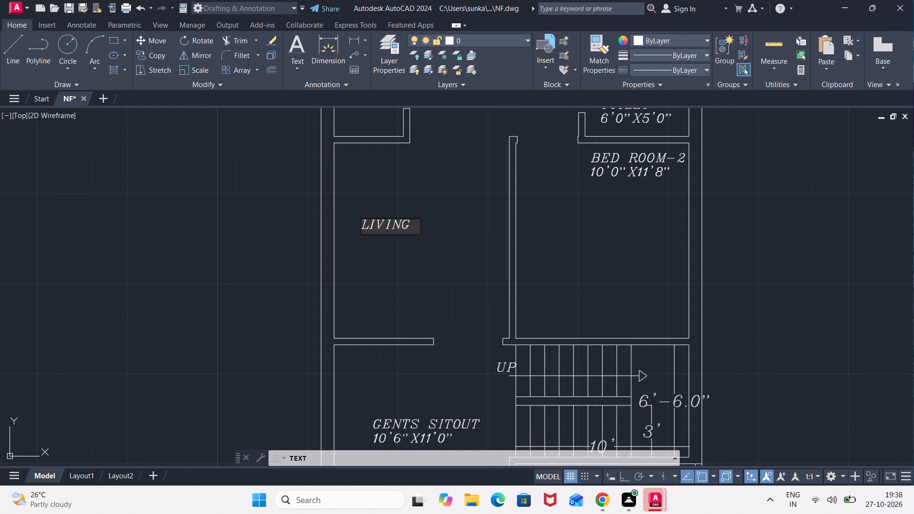
pyautogui.hotkey('shift', '&')
pyautogui.press('d')
pyautogui.press('BackSpace')
pyautogui.press('space')
pyautogui.write('DINING')
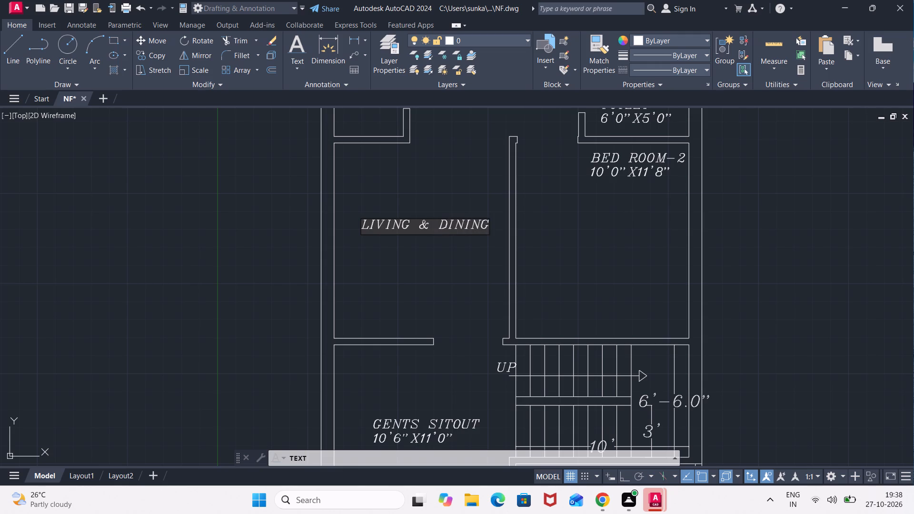
pyautogui.press('Return')
pyautogui.write('10\'0"X')
pyautogui.write("11'")
pyautogui.write('8"')
# Label the open passage left of the toilet COMMON SPACE, with 9'7"X5'0" on a second line.
pyautogui.moveTo(423, 179); pyautogui.dragTo(408, 287, button='middle')
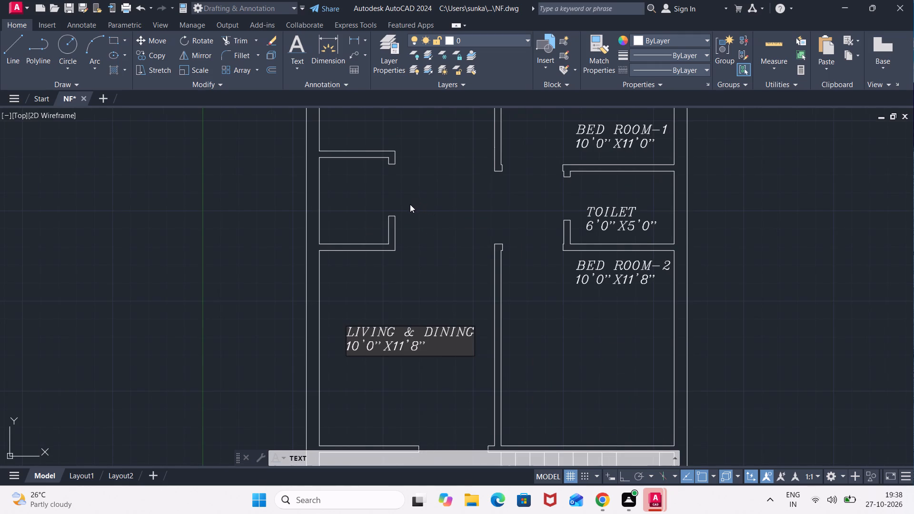
pyautogui.click(437, 203)
pyautogui.write('COMMON')
pyautogui.press('space')
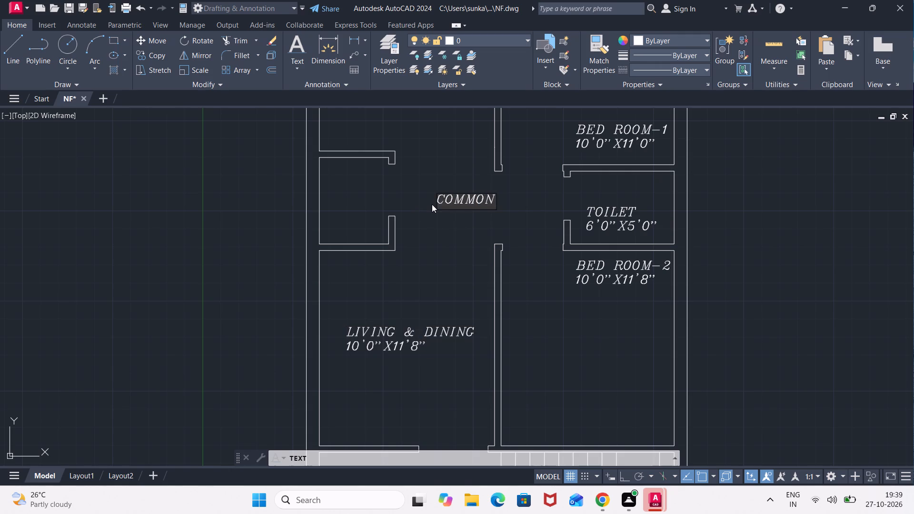
pyautogui.write('SPACE')
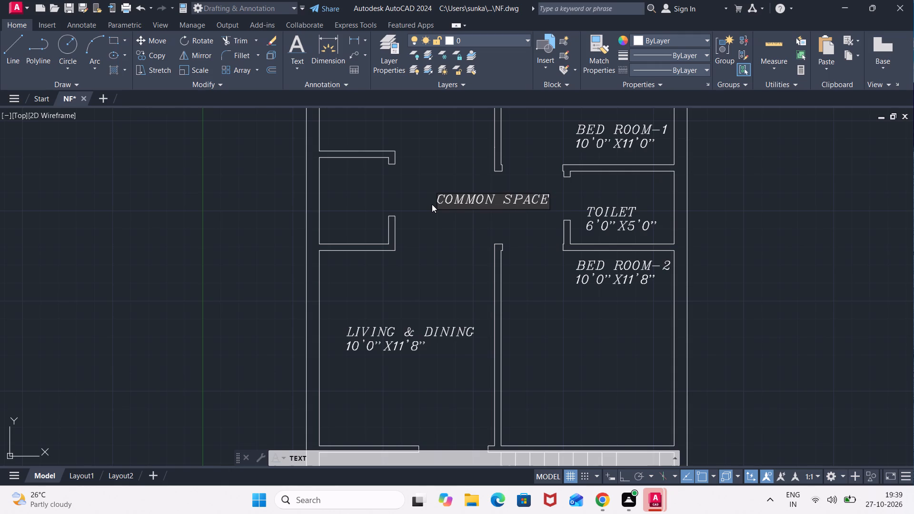
pyautogui.press('Return')
pyautogui.write("9'7")
pyautogui.hotkey('shift', '"')
pyautogui.press('x')
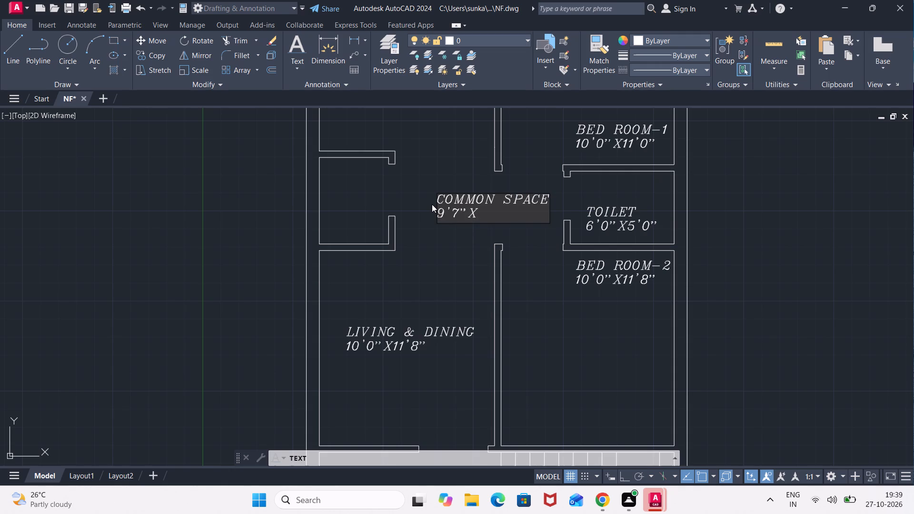
pyautogui.write('5\'0"')
# Label the small room between the kitchen and LIVING & DINING as STORE, with 4'0"X5'0" on a second line.
pyautogui.moveTo(421, 170); pyautogui.dragTo(479, 317, button='middle')
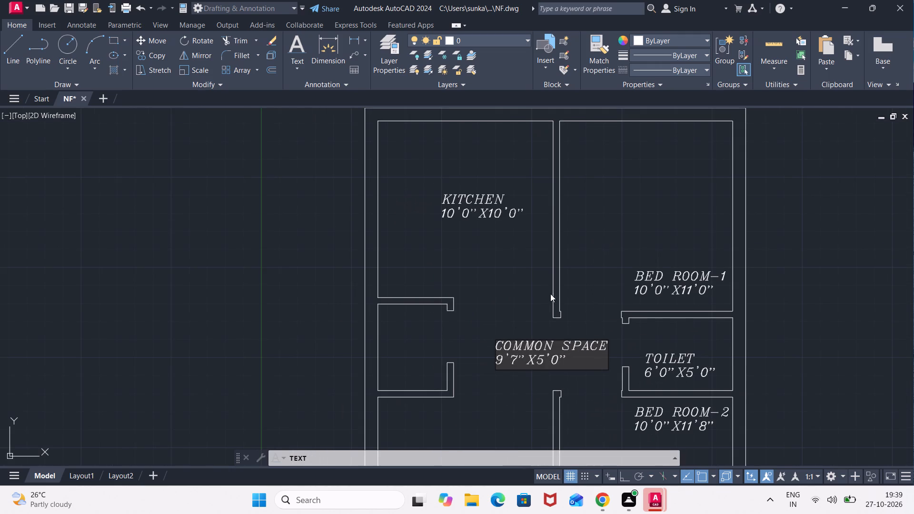
pyautogui.moveTo(421, 331); pyautogui.dragTo(556, 250, button='middle')
pyautogui.scroll(3, 527, 293)
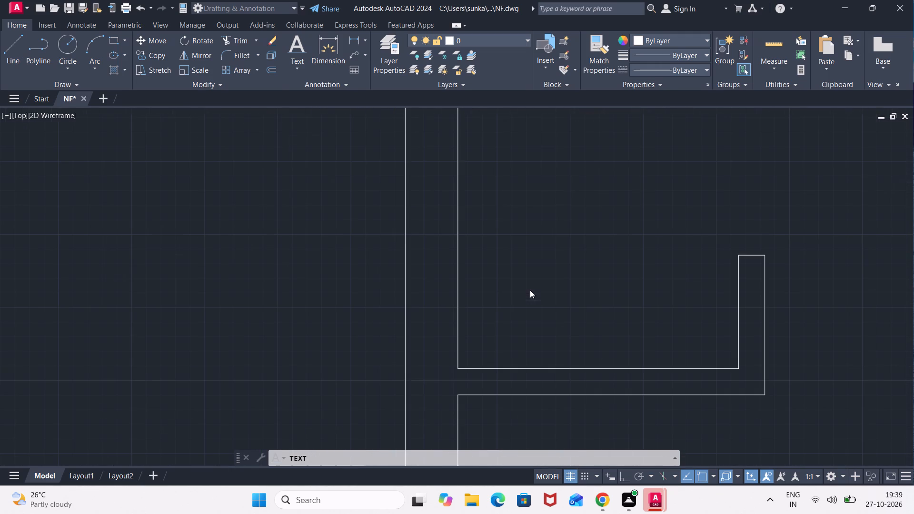
pyautogui.click(478, 274)
pyautogui.write('STORE')
pyautogui.press('Return')
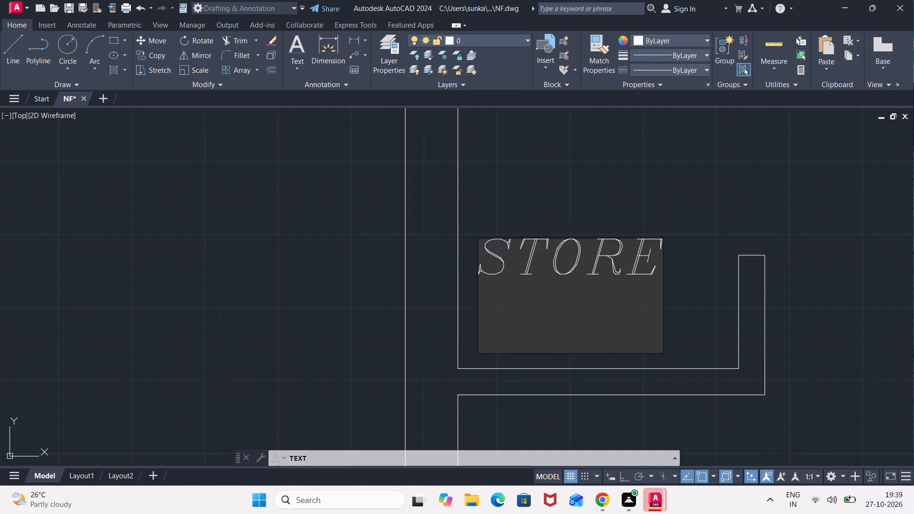
pyautogui.write("4'")
pyautogui.press('x')
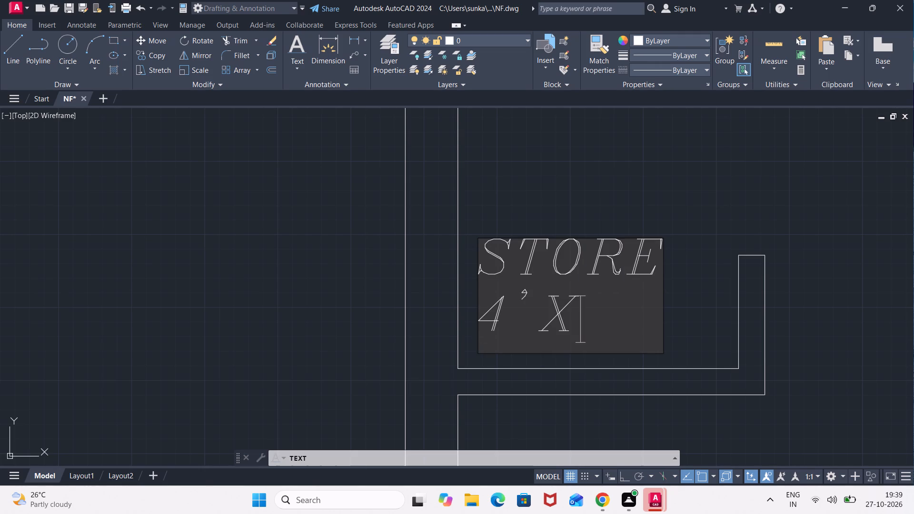
pyautogui.press('BackSpace')
pyautogui.write('0"X5\'0')
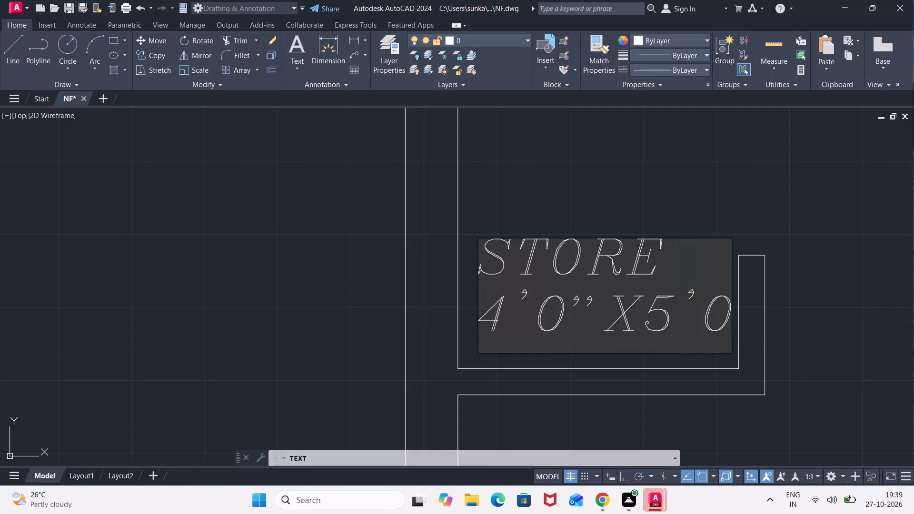
pyautogui.hotkey('shift', '"')
pyautogui.scroll(-2, 478, 275)
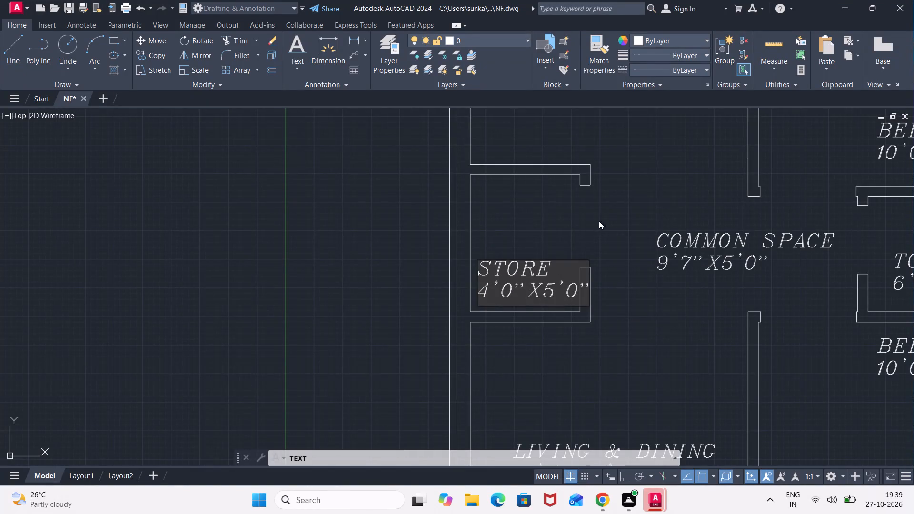
# Label the front door opening below GENTS SITOUT as ENTRY.
pyautogui.moveTo(624, 198); pyautogui.dragTo(607, 346, button='middle')
pyautogui.scroll(-1, 646, 306)
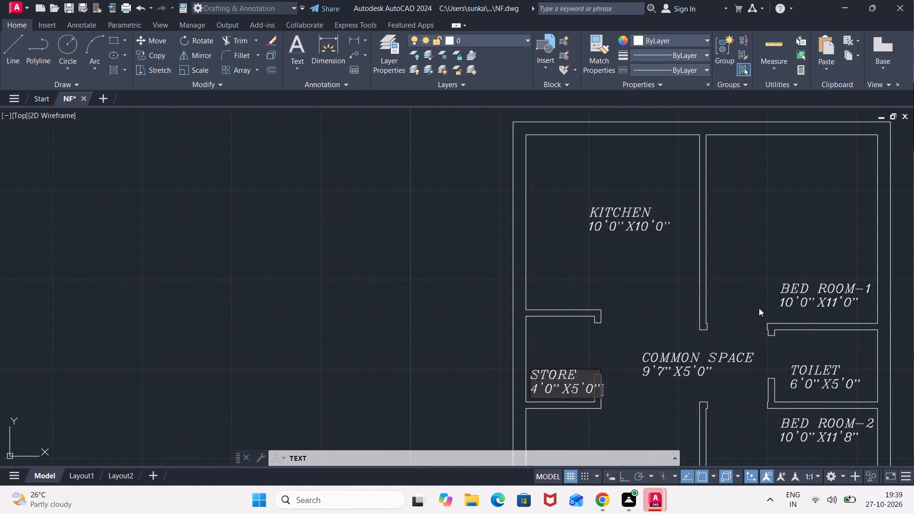
pyautogui.scroll(-4, 759, 310)
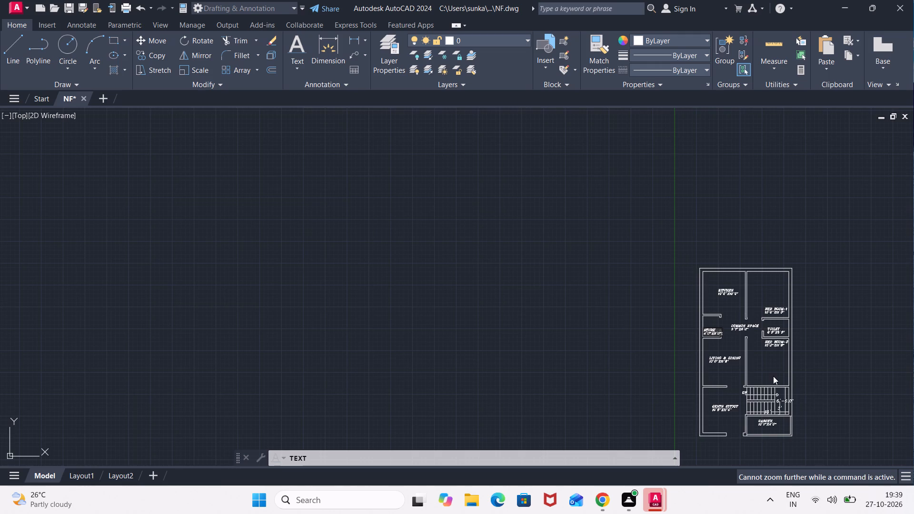
pyautogui.moveTo(773, 376); pyautogui.dragTo(739, 316, button='middle')
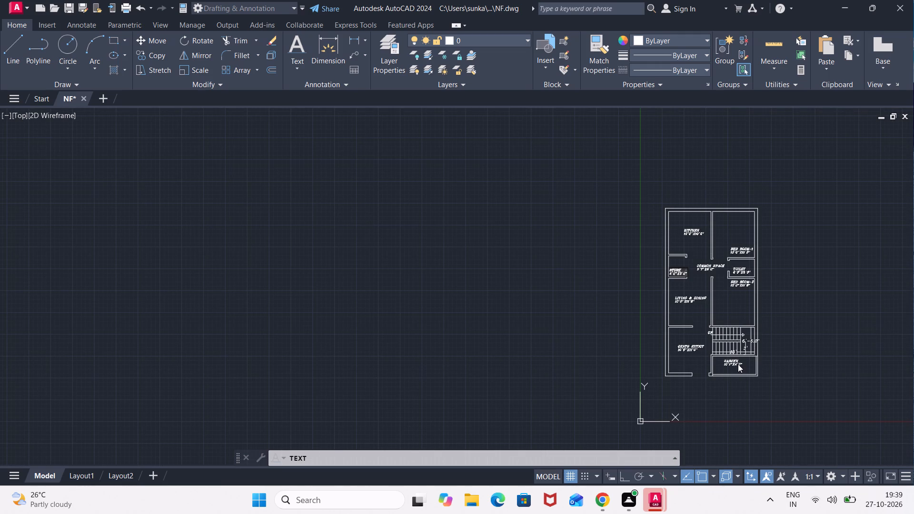
pyautogui.scroll(3, 685, 403)
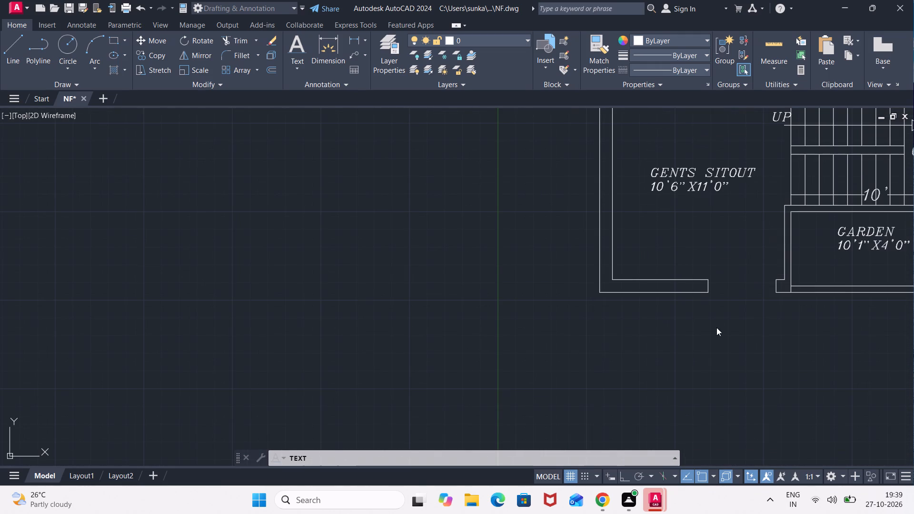
pyautogui.scroll(2, 731, 291)
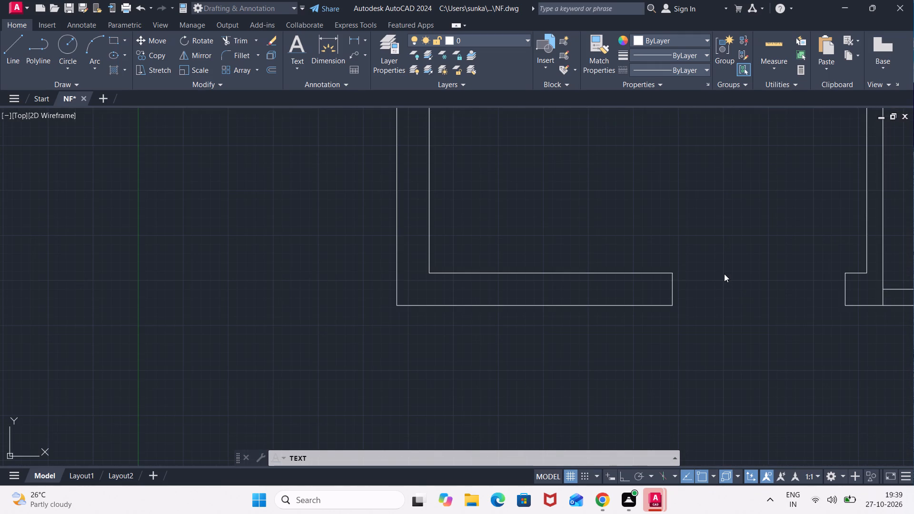
pyautogui.click(702, 260)
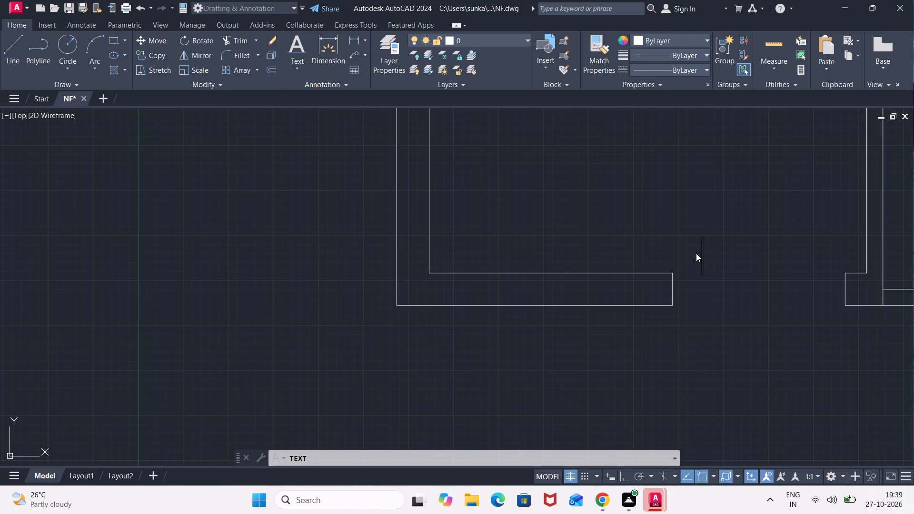
pyautogui.click(696, 252)
pyautogui.write('EM')
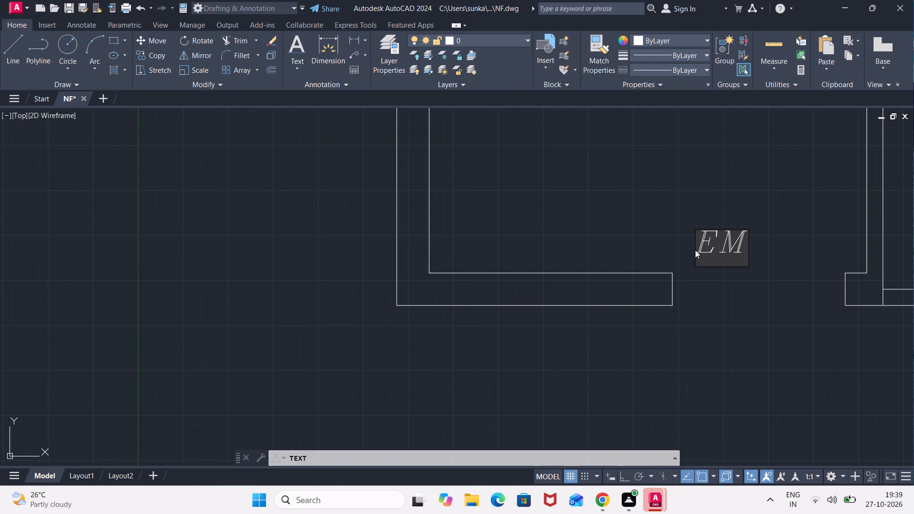
pyautogui.press('BackSpace')
pyautogui.write('NTRY')
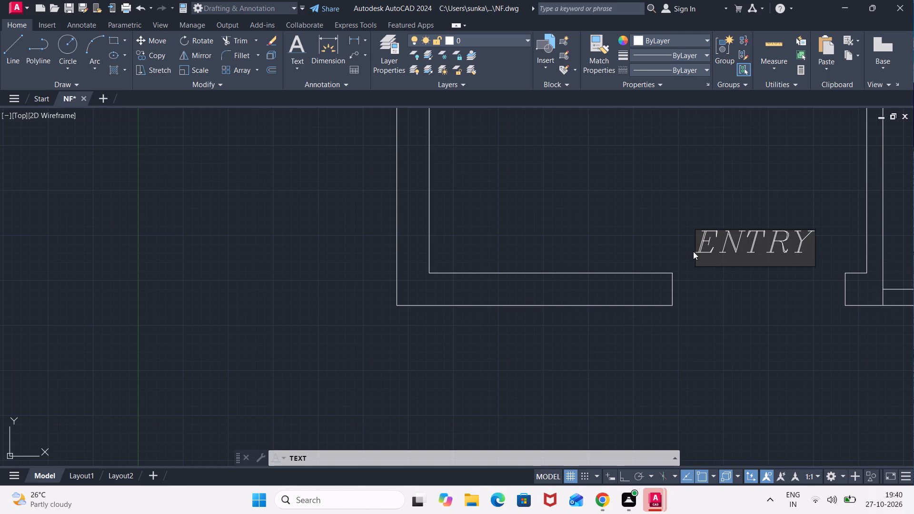
pyautogui.click(781, 368)
pyautogui.press('Escape')
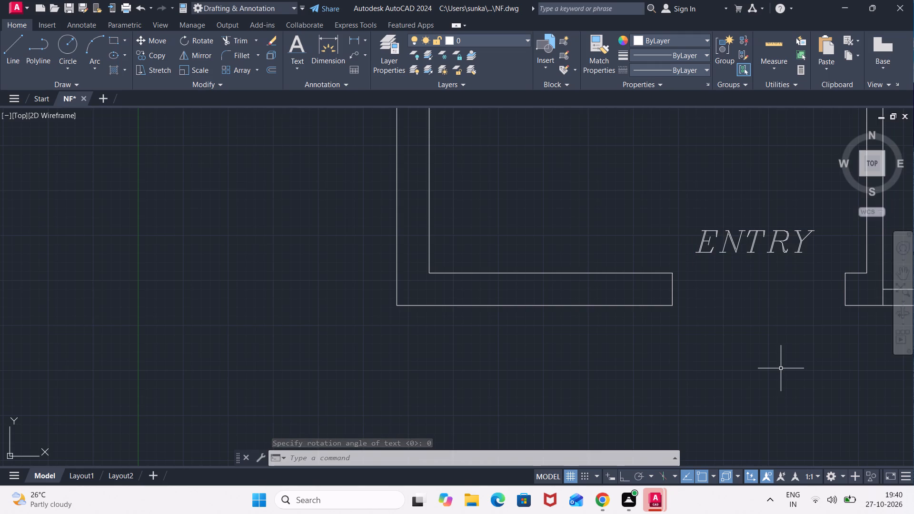
# Draw a door outline in the empty space east of the staircase: a 2'6" line upward, then a 2'6" line to the right.
pyautogui.scroll(-4, 737, 325)
pyautogui.moveTo(756, 263); pyautogui.dragTo(497, 295, button='middle')
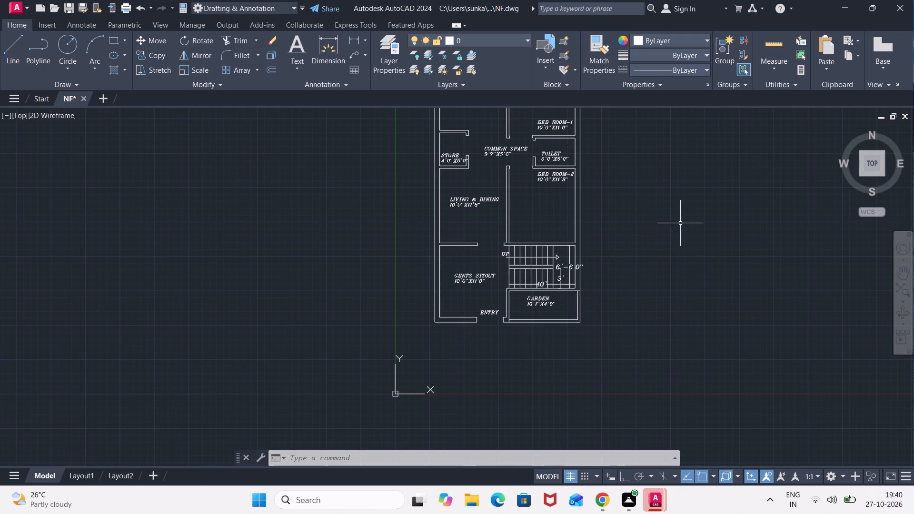
pyautogui.press('l')
pyautogui.press('Return')
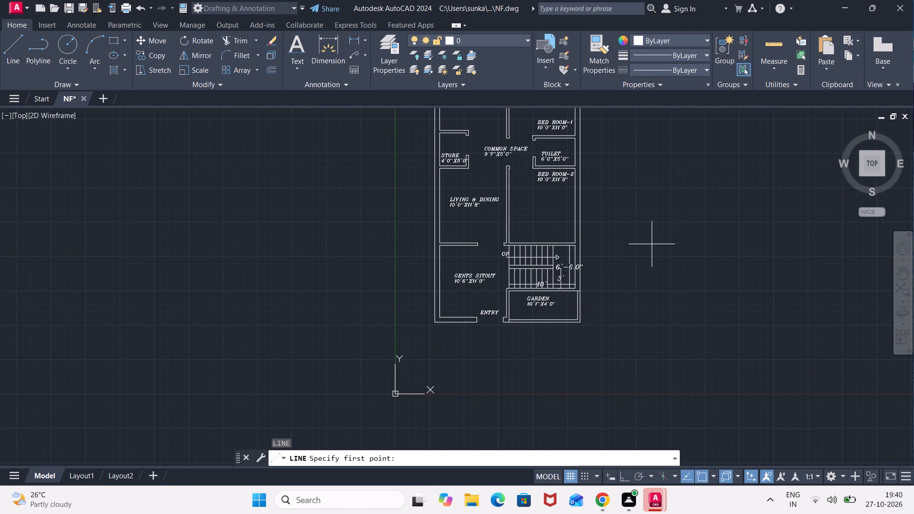
pyautogui.click(656, 286)
pyautogui.write('2\'6"')
pyautogui.press('Return')
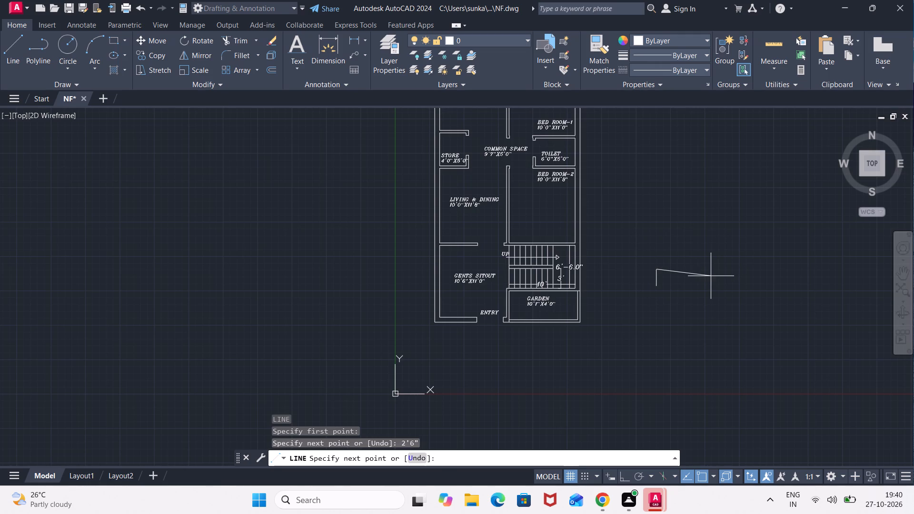
pyautogui.press('F8')
pyautogui.scroll(2, 669, 290)
pyautogui.write('2\'6"')
pyautogui.press('Return')
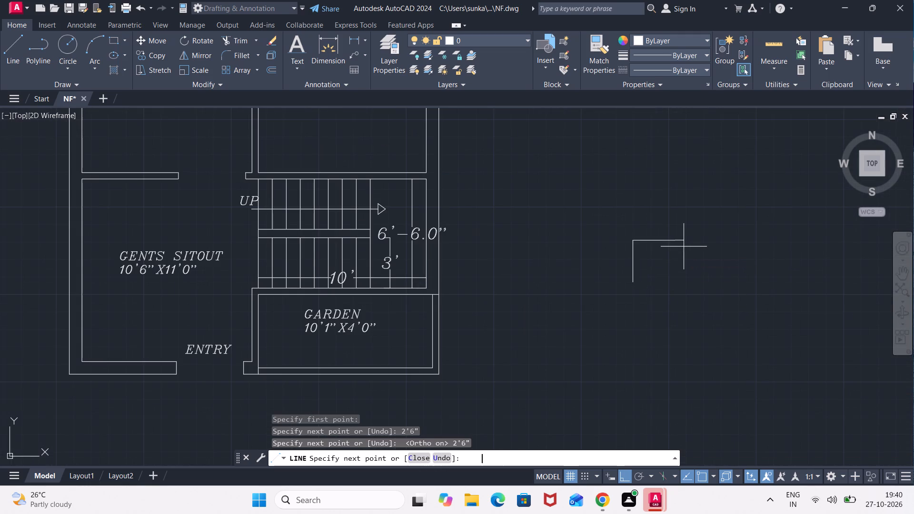
pyautogui.press('Escape')
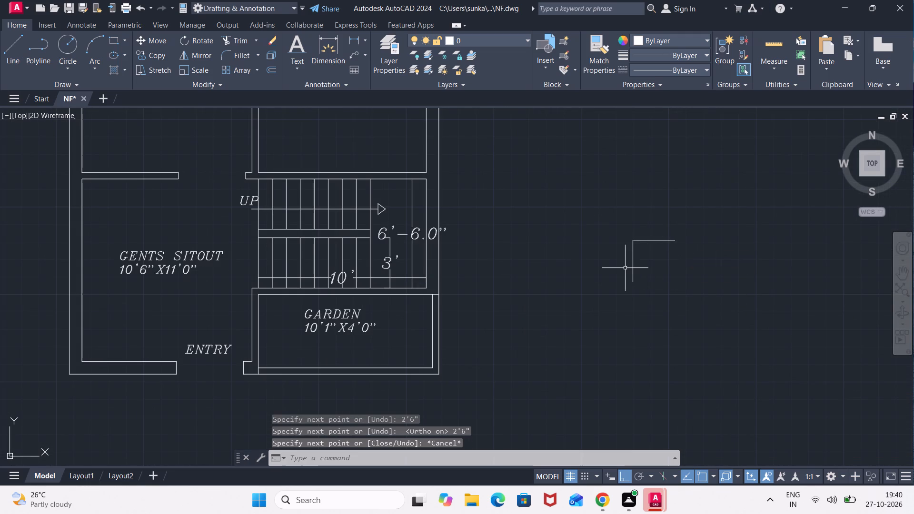
# Draw a mirrored door outline about 2'6" left of the first one's lower end: 2'6" upward, then 2'6" to the left.
pyautogui.press('l')
pyautogui.press('Return')
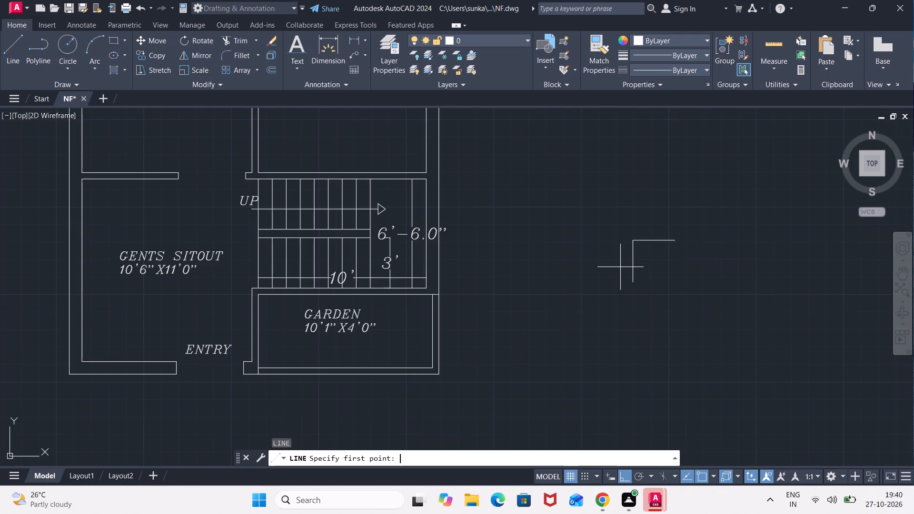
pyautogui.click(591, 281)
pyautogui.write('2\'6"')
pyautogui.press('Return')
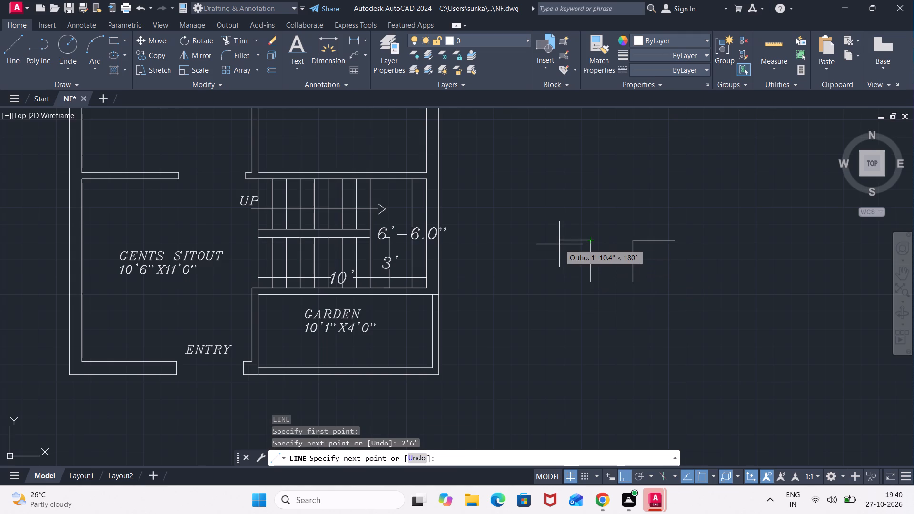
pyautogui.write('2\'6"')
pyautogui.press('Return')
pyautogui.press('Escape')
# Offset the horizontal top line of each door outline 2" downward to give the door leaves thickness.
pyautogui.press('o')
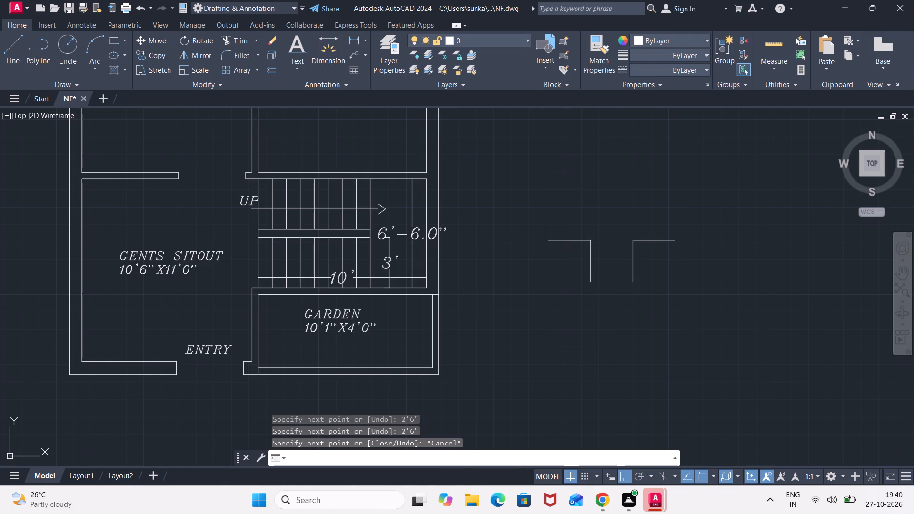
pyautogui.press('Return')
pyautogui.write('2"')
pyautogui.press('Return')
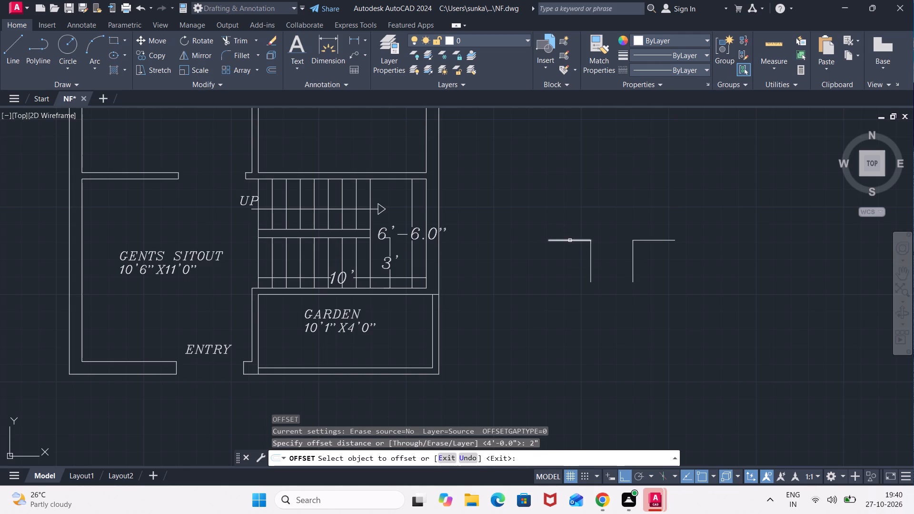
pyautogui.click(570, 240)
pyautogui.click(569, 267)
pyautogui.click(666, 238)
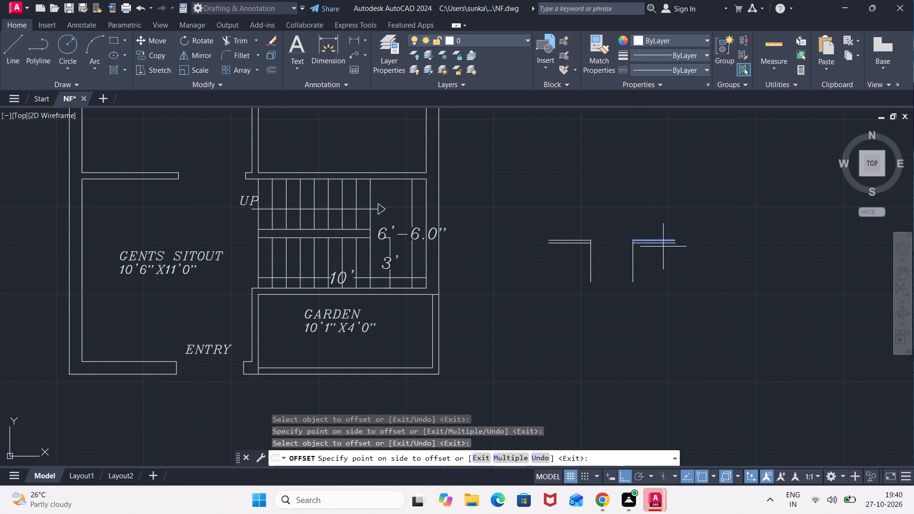
pyautogui.moveTo(656, 286); pyautogui.dragTo(653, 266)
# Draw the left door's swing as a start-end-direction arc from the leaf's outer end to the vertical line's lower end.
pyautogui.click(99, 62)
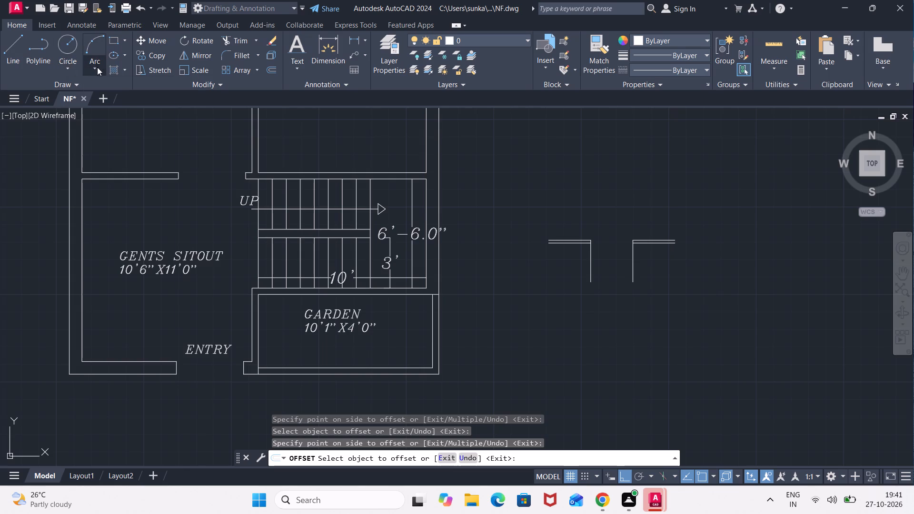
pyautogui.click(120, 219)
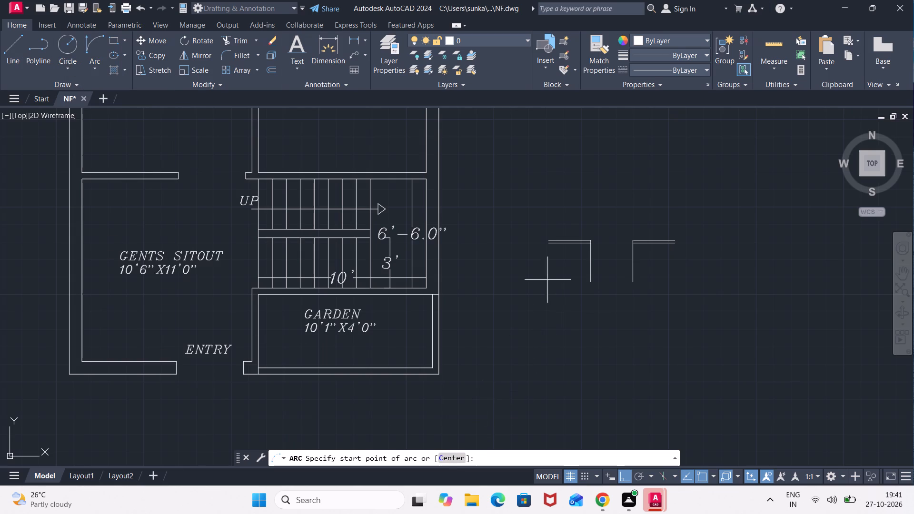
pyautogui.click(546, 240)
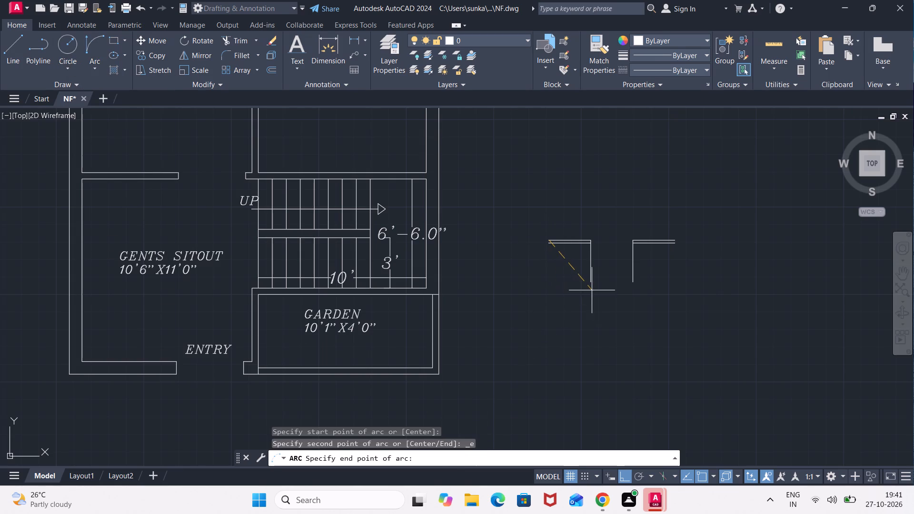
pyautogui.click(593, 284)
pyautogui.click(528, 290)
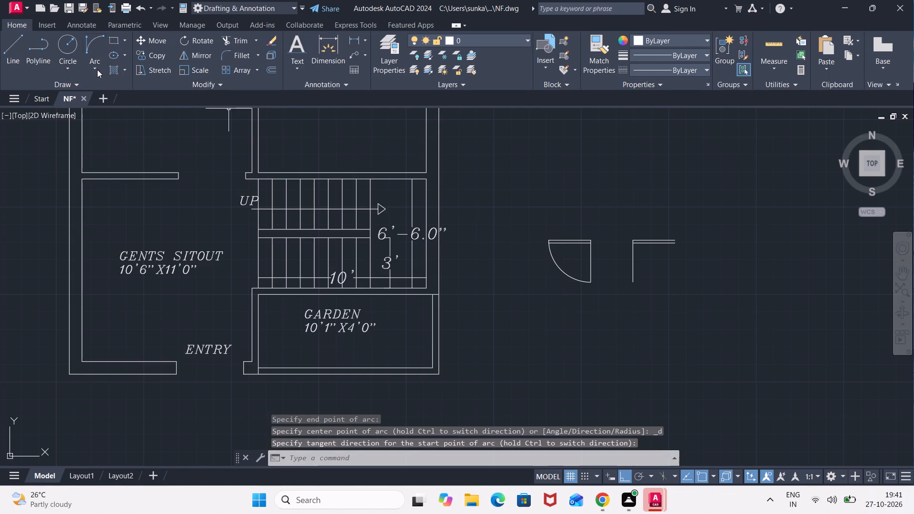
# Draw the right door's swing as a start-end-direction arc from the leaf's outer end to the vertical line's lower end.
pyautogui.click(97, 69)
pyautogui.click(143, 222)
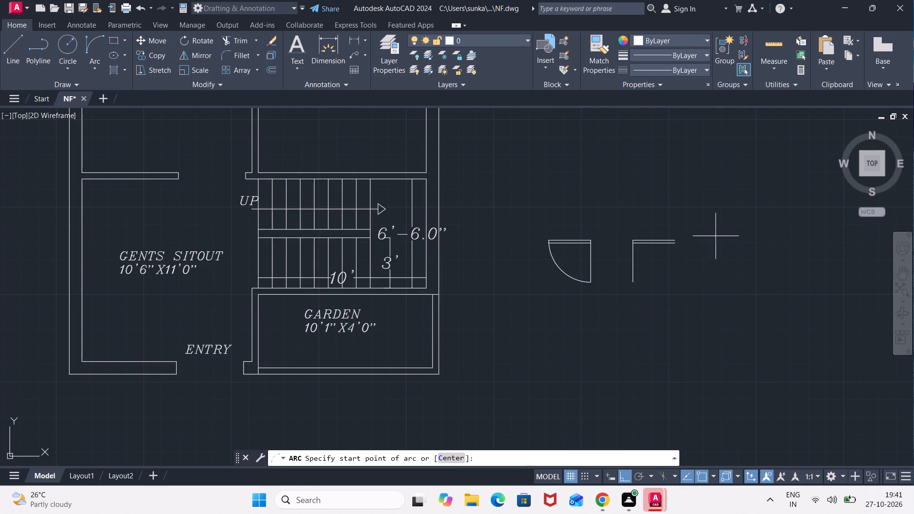
pyautogui.click(676, 238)
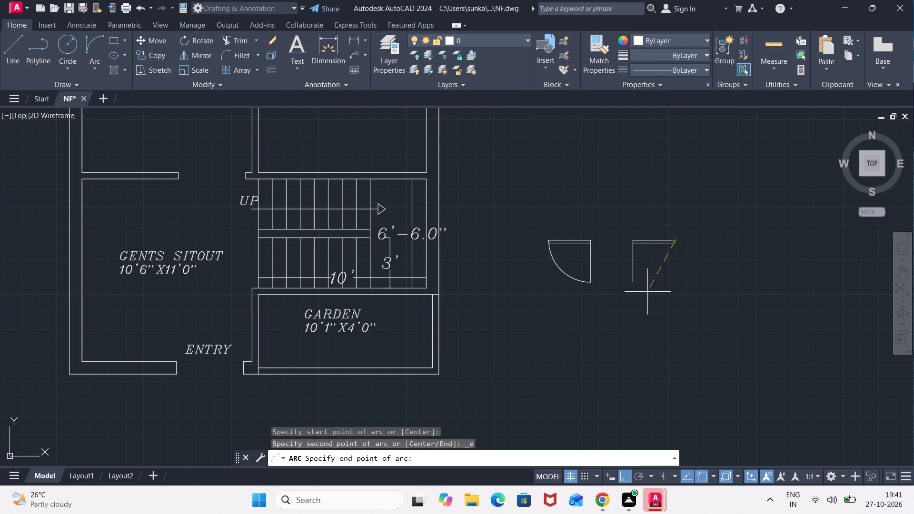
pyautogui.click(636, 280)
pyautogui.click(699, 295)
# Trim the ends of both offset leaf lines that project beyond the swing arcs.
pyautogui.scroll(2, 581, 259)
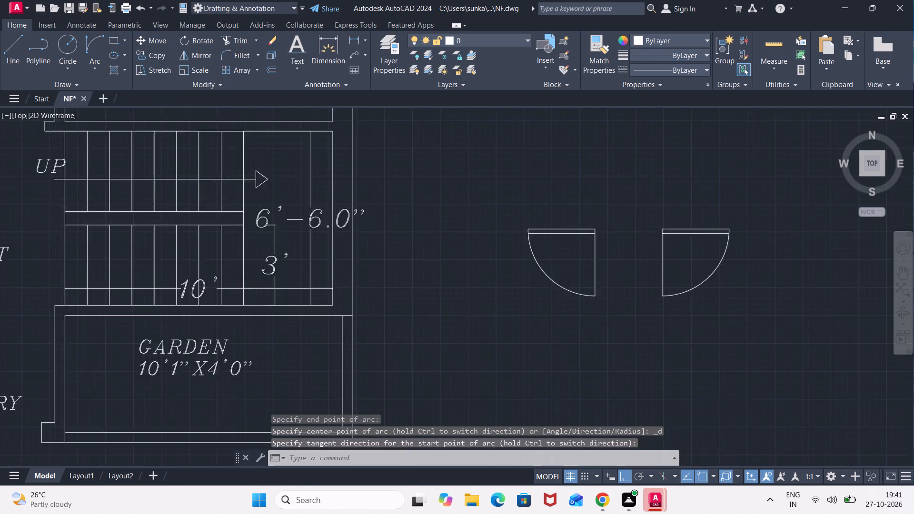
pyautogui.write('TR')
pyautogui.press('Return')
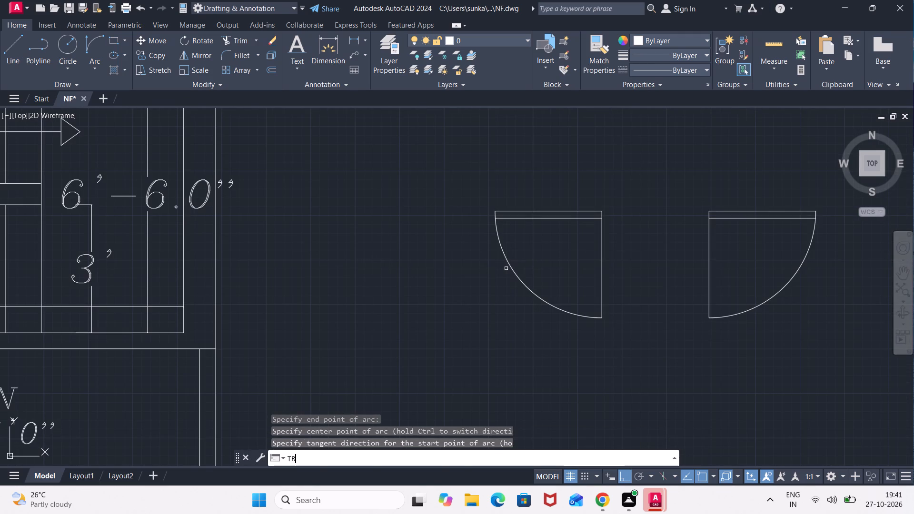
pyautogui.scroll(3, 478, 192)
pyautogui.scroll(3, 538, 306)
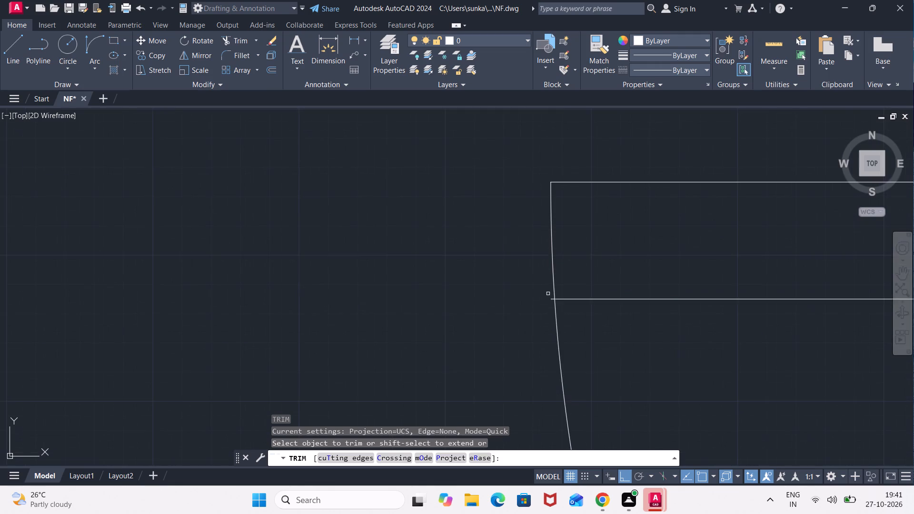
pyautogui.scroll(3, 548, 294)
pyautogui.click(559, 315)
pyautogui.click(568, 337)
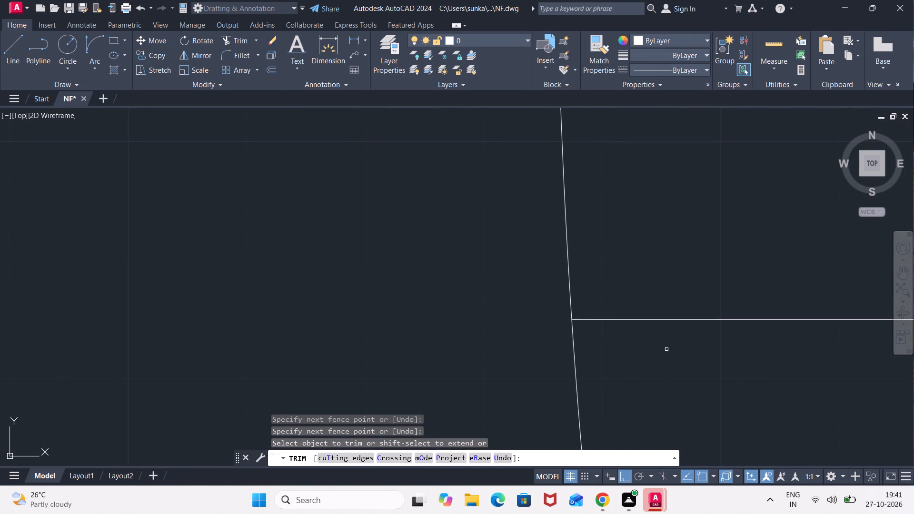
pyautogui.scroll(-5, 727, 362)
pyautogui.scroll(-3, 771, 365)
pyautogui.moveTo(809, 308); pyautogui.dragTo(259, 199, button='middle')
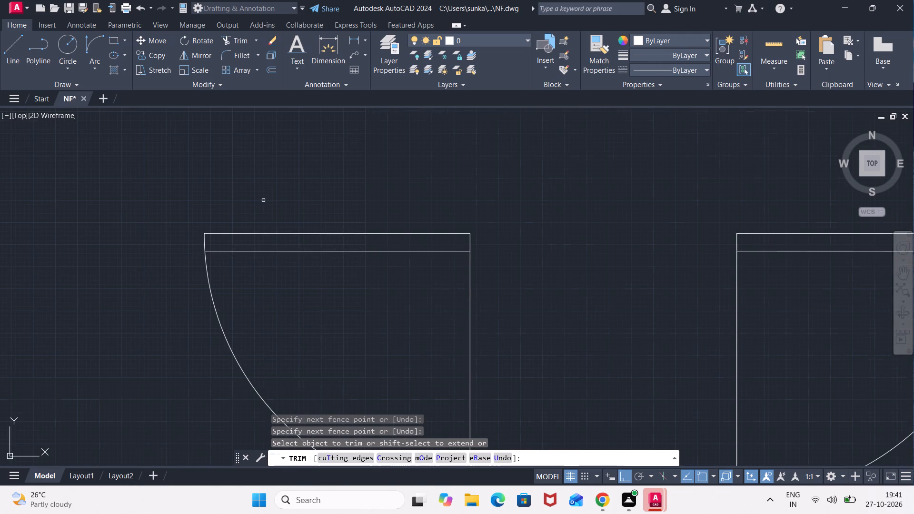
pyautogui.moveTo(709, 306); pyautogui.dragTo(106, 187, button='middle')
pyautogui.moveTo(435, 182); pyautogui.dragTo(427, 266, button='middle')
pyautogui.scroll(2, 406, 227)
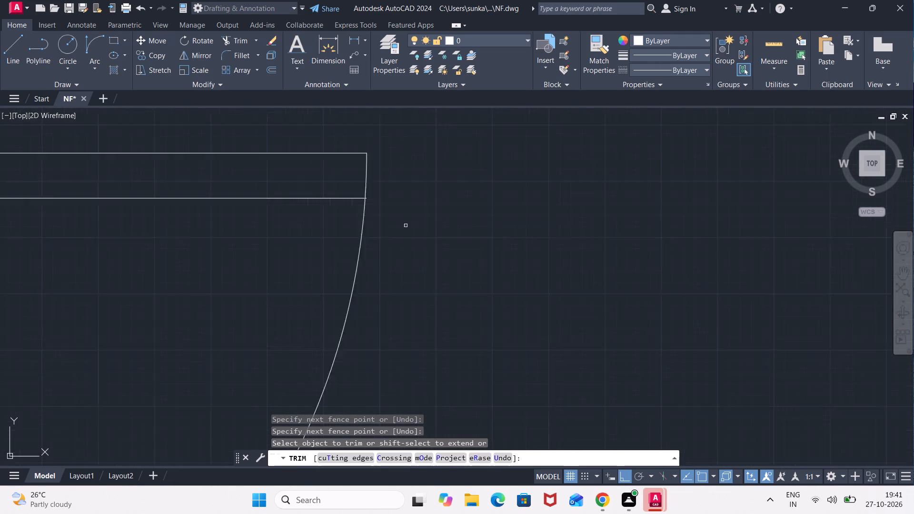
pyautogui.scroll(2, 406, 225)
pyautogui.moveTo(358, 185); pyautogui.dragTo(396, 299, button='middle')
pyautogui.scroll(2, 348, 275)
pyautogui.click(329, 278)
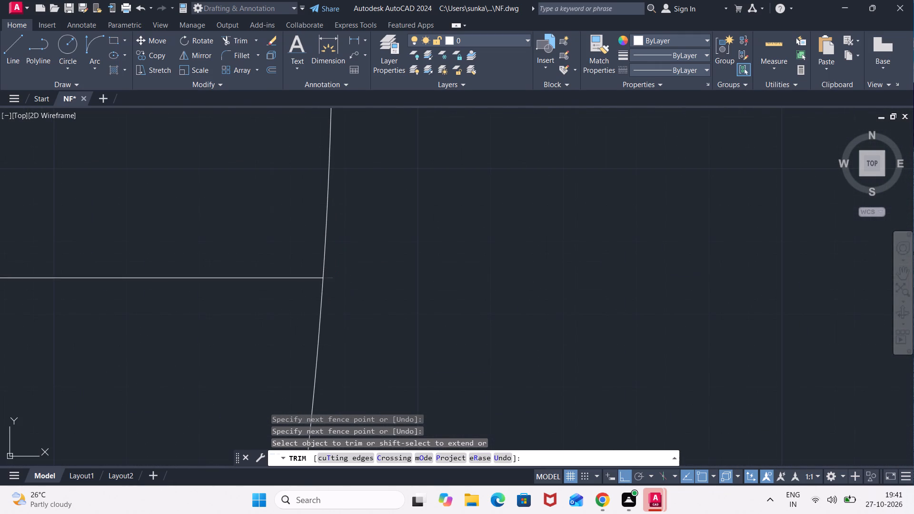
pyautogui.press('Escape')
pyautogui.scroll(-10, 498, 294)
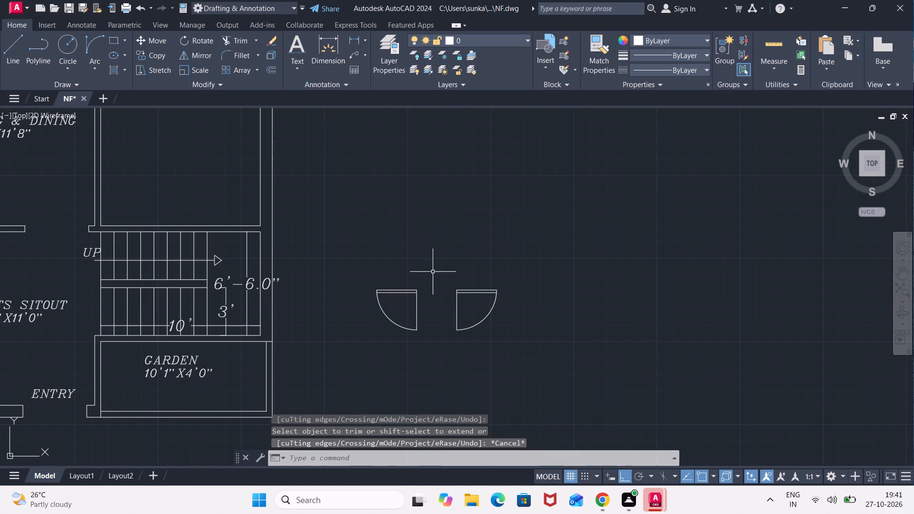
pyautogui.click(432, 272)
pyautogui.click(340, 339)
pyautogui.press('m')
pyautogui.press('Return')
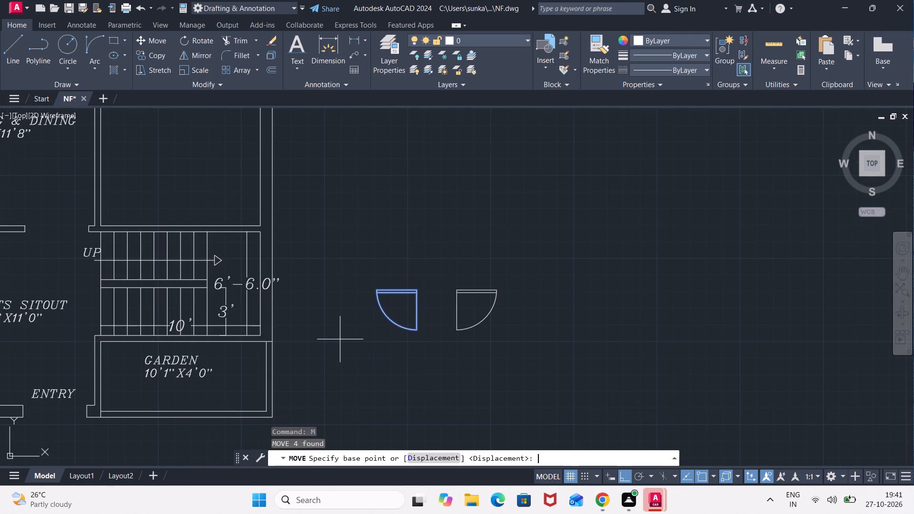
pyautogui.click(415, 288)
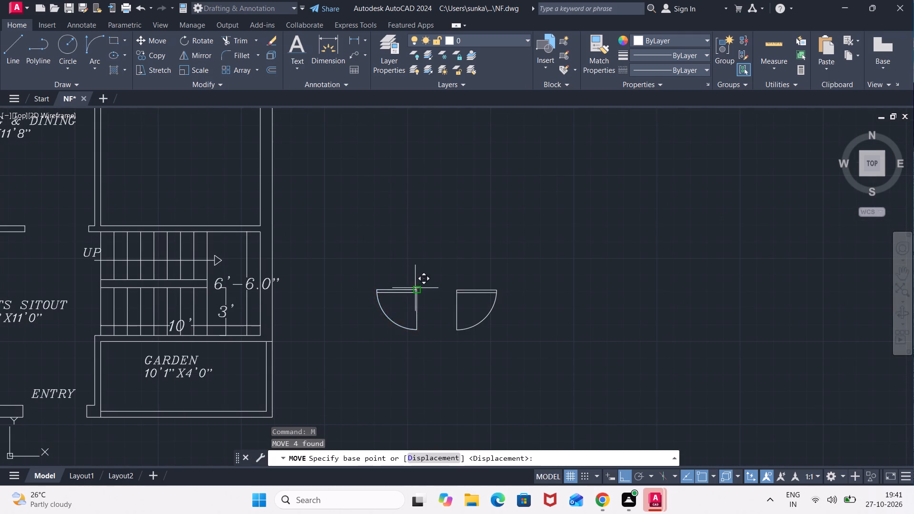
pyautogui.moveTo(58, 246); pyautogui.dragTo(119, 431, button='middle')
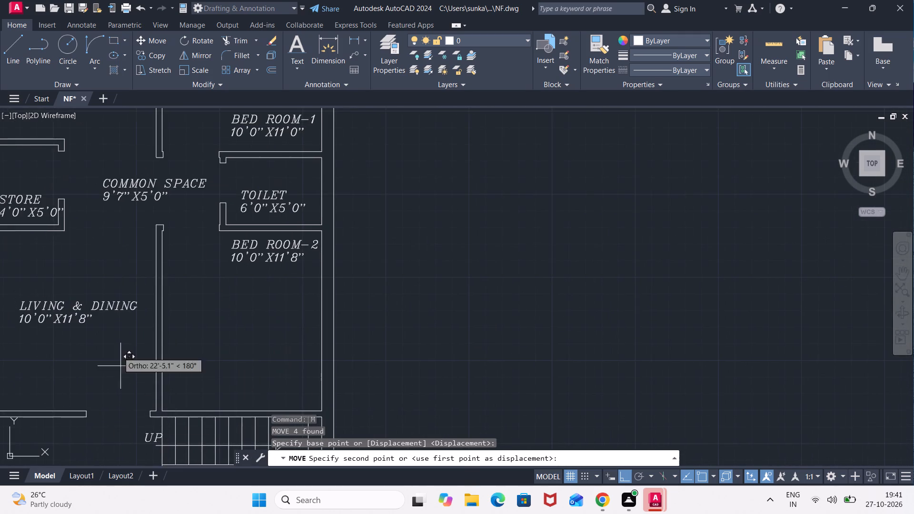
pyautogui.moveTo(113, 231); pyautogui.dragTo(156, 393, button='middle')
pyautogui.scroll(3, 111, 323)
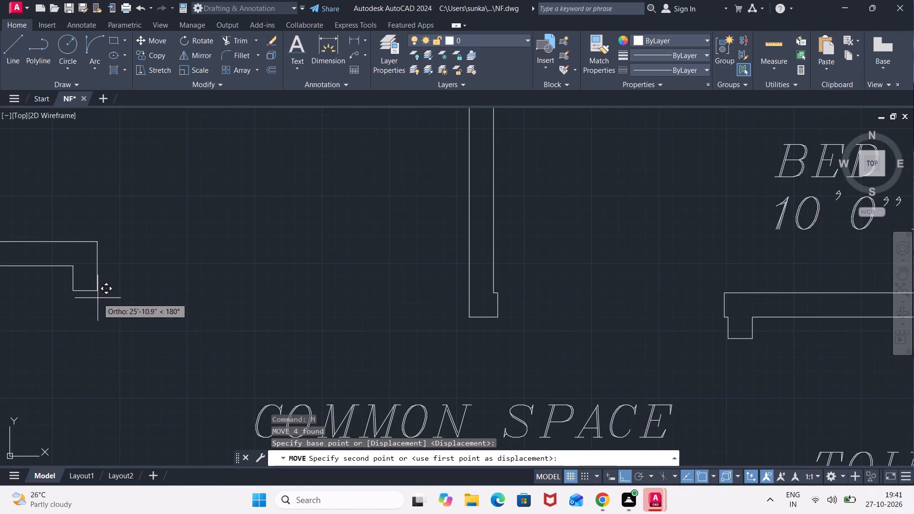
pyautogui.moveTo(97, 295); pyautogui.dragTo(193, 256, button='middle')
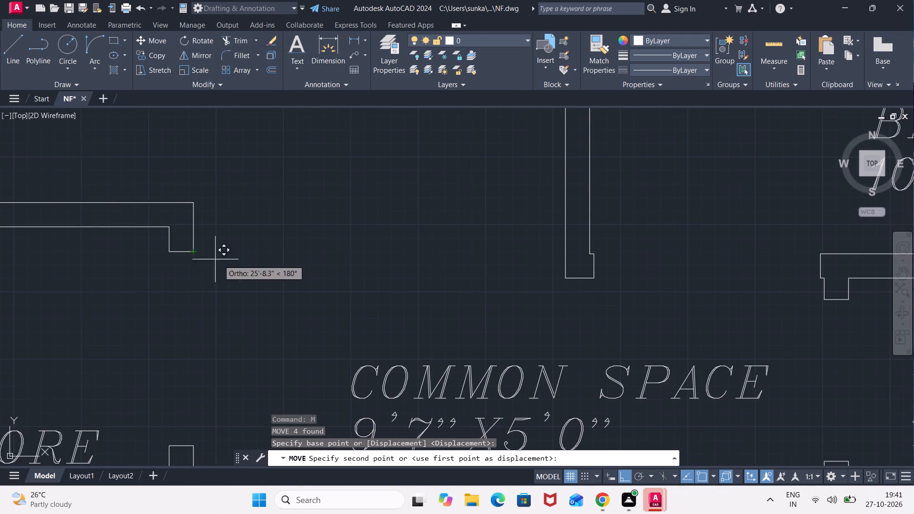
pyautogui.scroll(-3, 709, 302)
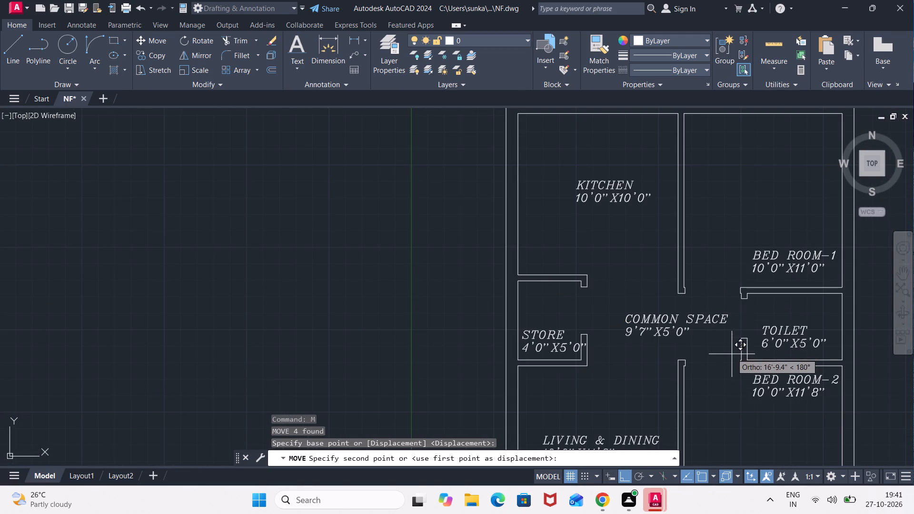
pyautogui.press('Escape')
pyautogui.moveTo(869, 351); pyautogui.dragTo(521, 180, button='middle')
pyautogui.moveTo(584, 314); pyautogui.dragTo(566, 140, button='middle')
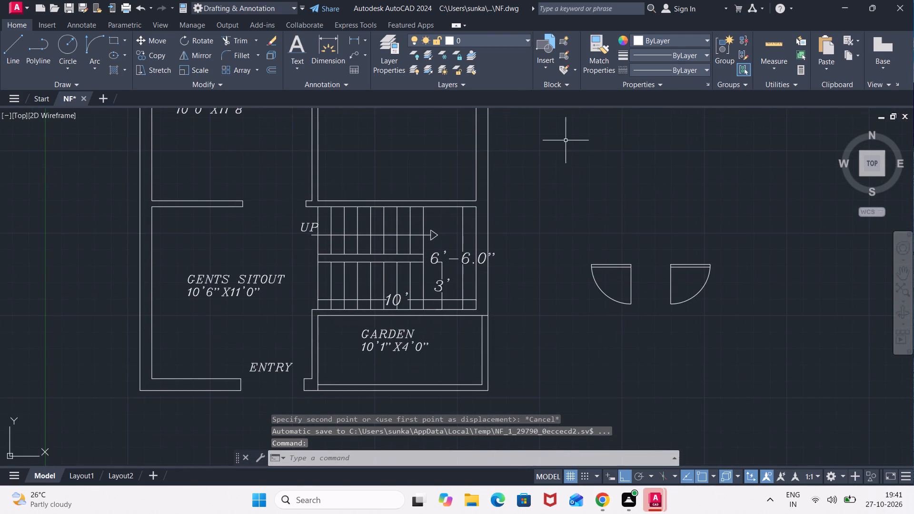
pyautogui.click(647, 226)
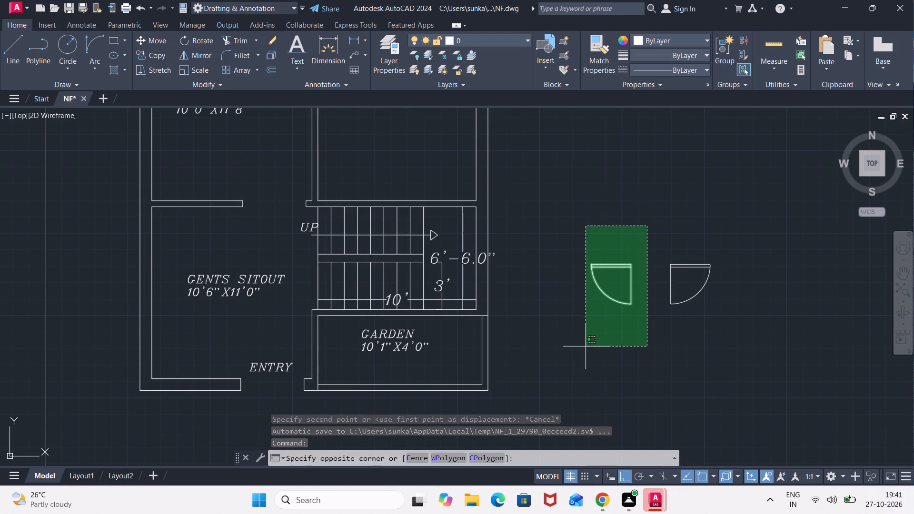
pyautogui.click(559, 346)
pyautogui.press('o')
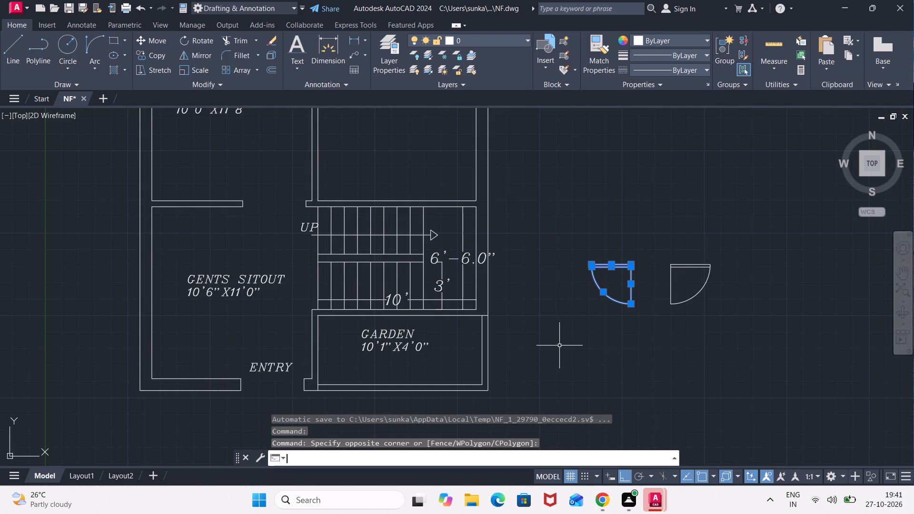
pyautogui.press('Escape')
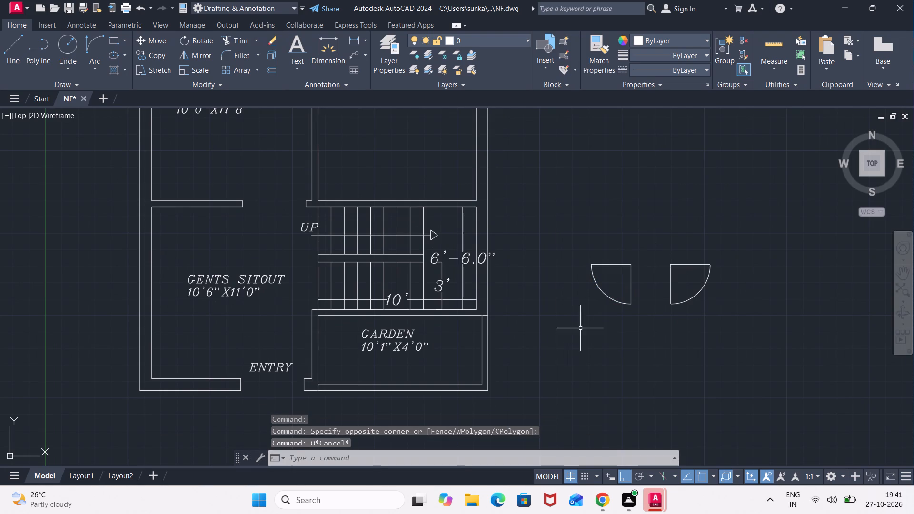
# Erase the left 2'6" door symbol beside the plan.
pyautogui.click(647, 254)
pyautogui.click(567, 340)
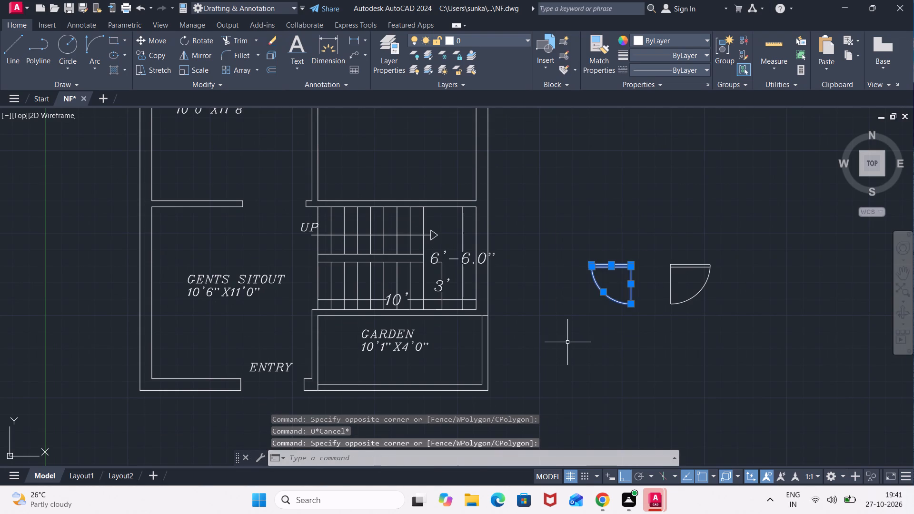
pyautogui.press('Delete')
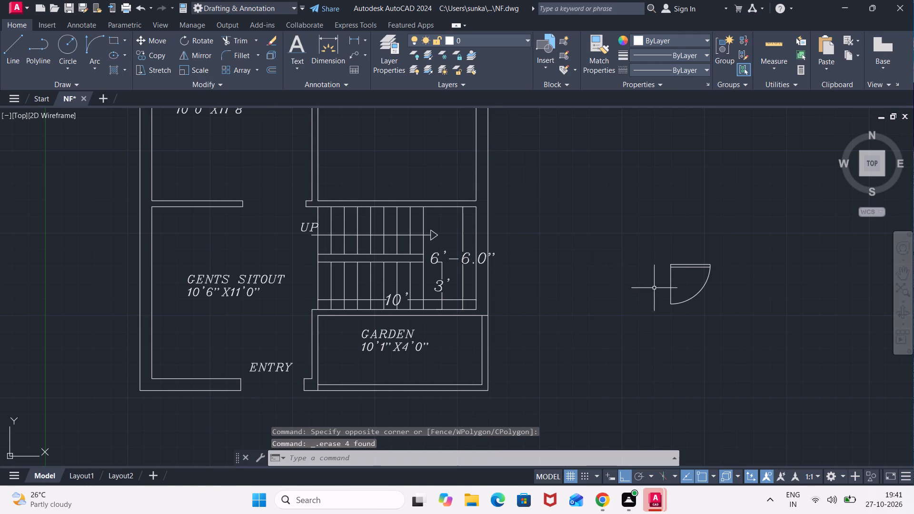
# Move the remaining 2'6" door symbol by its hinge corner onto the upper jamb of the toilet opening.
pyautogui.click(735, 221)
pyautogui.click(624, 356)
pyautogui.press('m')
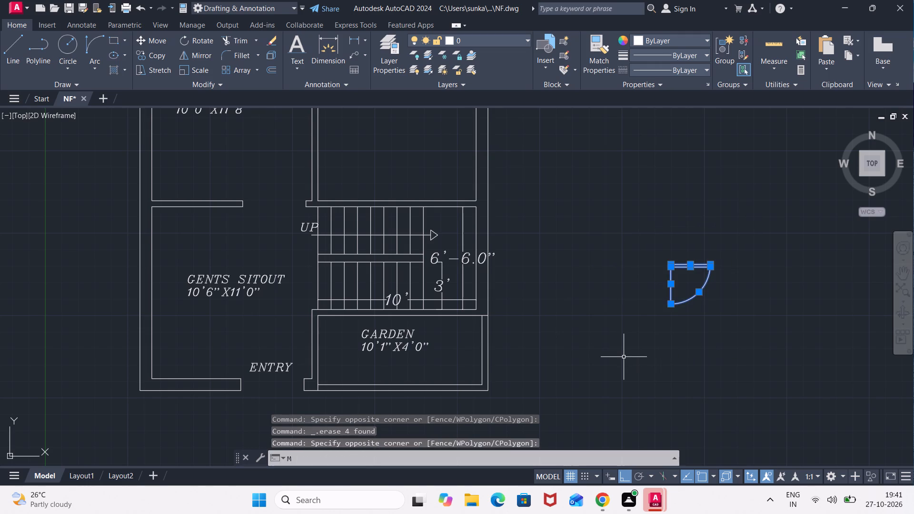
pyautogui.press('Return')
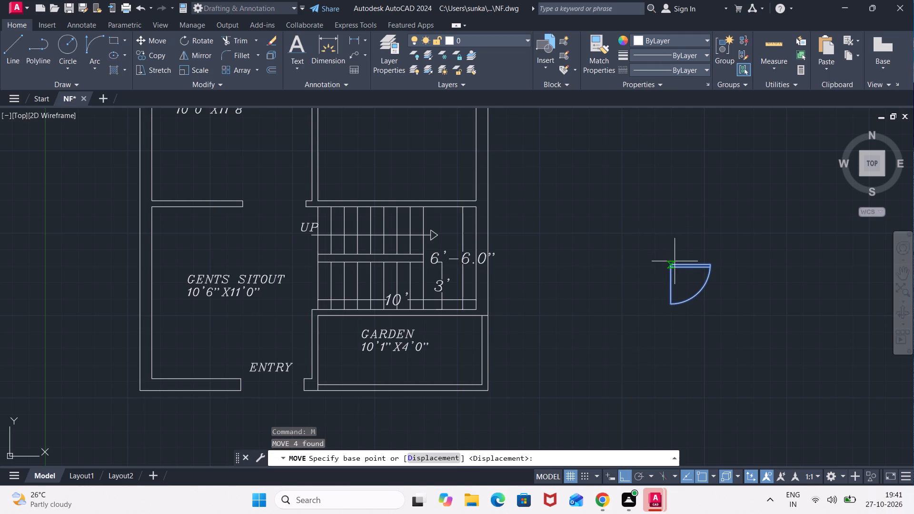
pyautogui.click(675, 261)
pyautogui.moveTo(429, 170); pyautogui.dragTo(429, 174, button='middle')
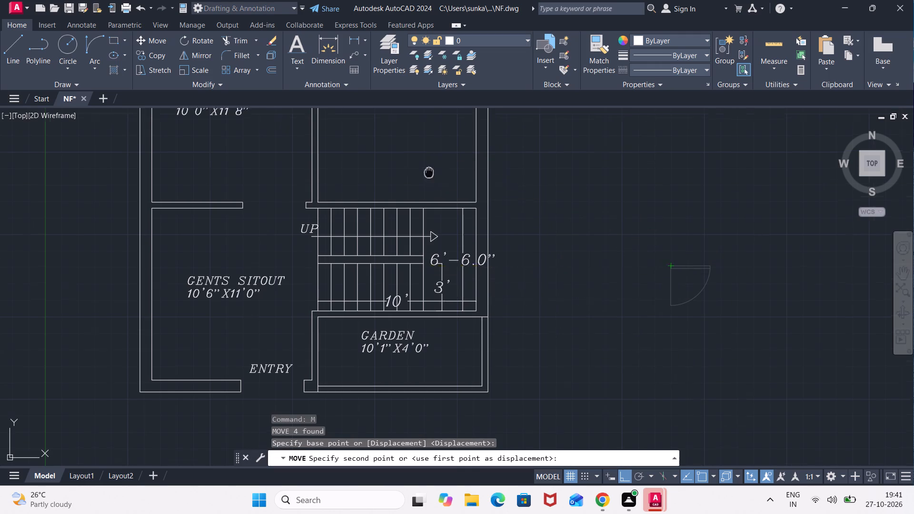
pyautogui.moveTo(429, 174); pyautogui.dragTo(464, 441, button='middle')
pyautogui.scroll(3, 425, 240)
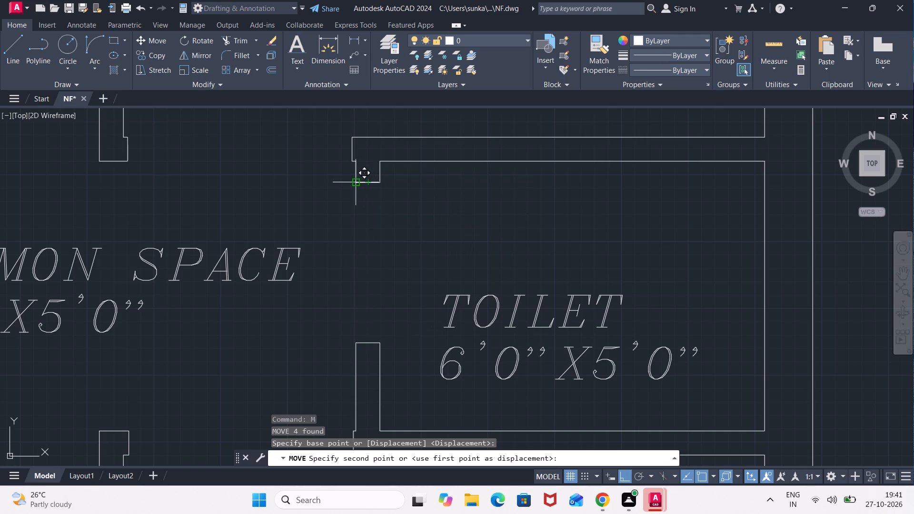
pyautogui.click(358, 183)
# Draw a new door outline beside Bed Room-2 with a 3'6" horizontal line leftward and a 3'6" vertical line downward.
pyautogui.scroll(-3, 573, 247)
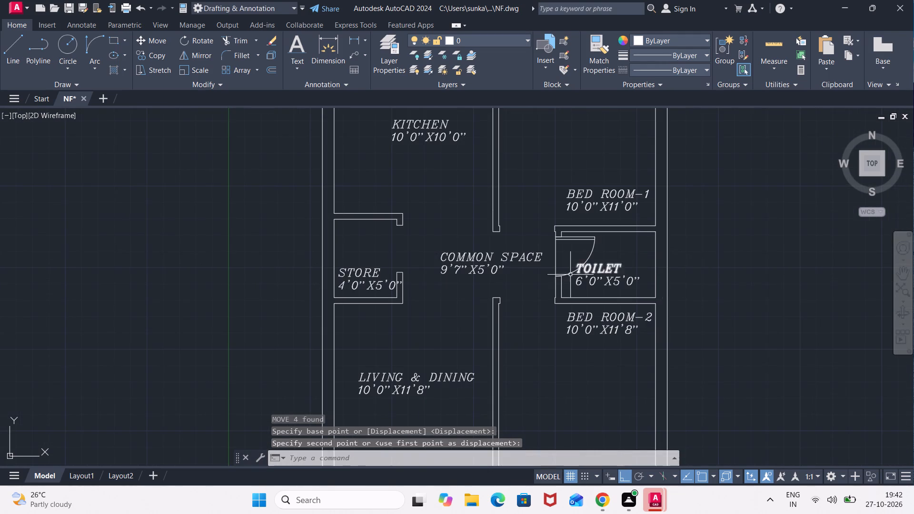
pyautogui.scroll(4, 533, 292)
pyautogui.scroll(-4, 744, 208)
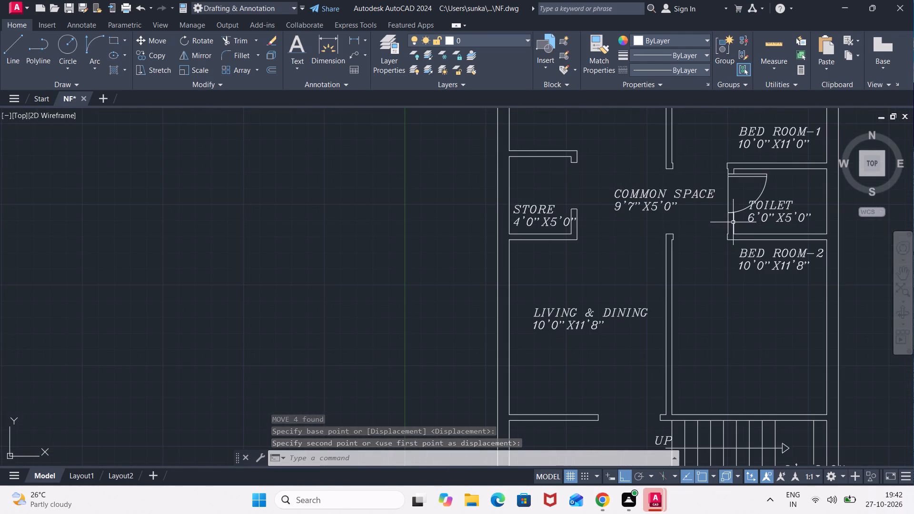
pyautogui.scroll(-1, 868, 198)
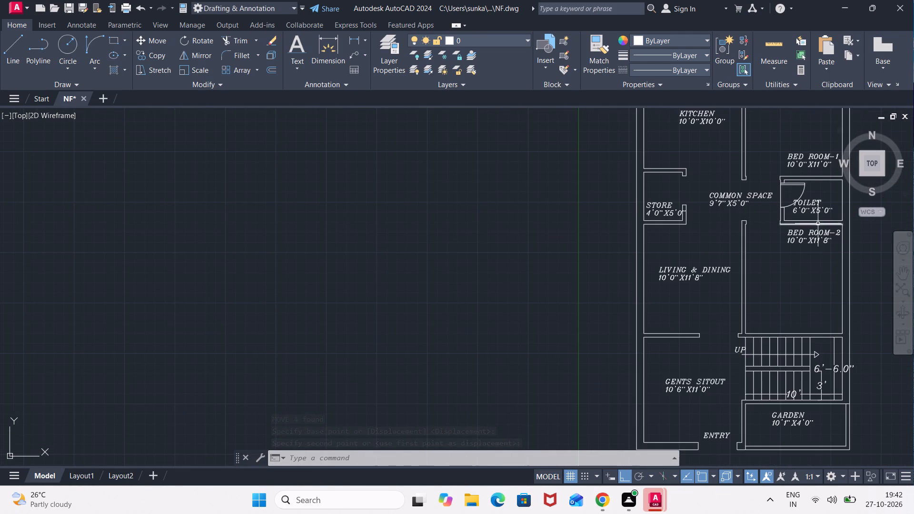
pyautogui.moveTo(804, 257); pyautogui.dragTo(525, 289, button='middle')
pyautogui.scroll(1, 636, 267)
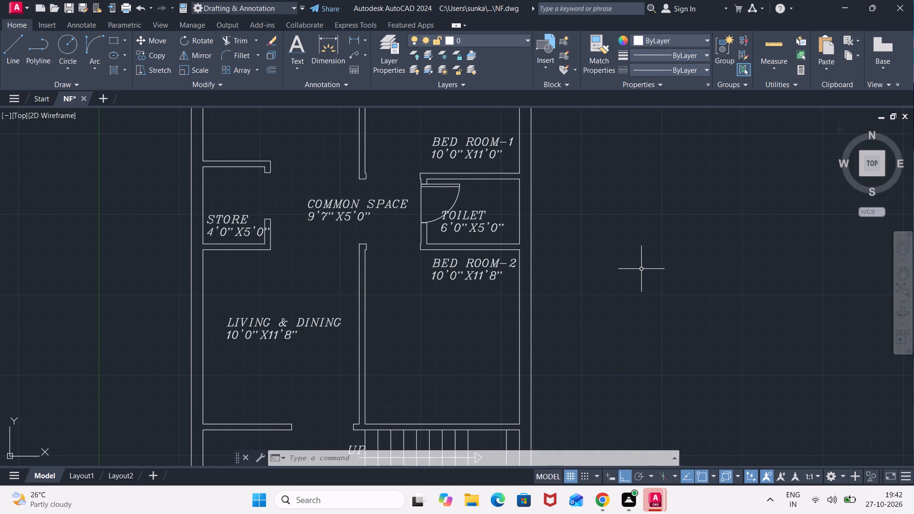
pyautogui.press('l')
pyautogui.press('Return')
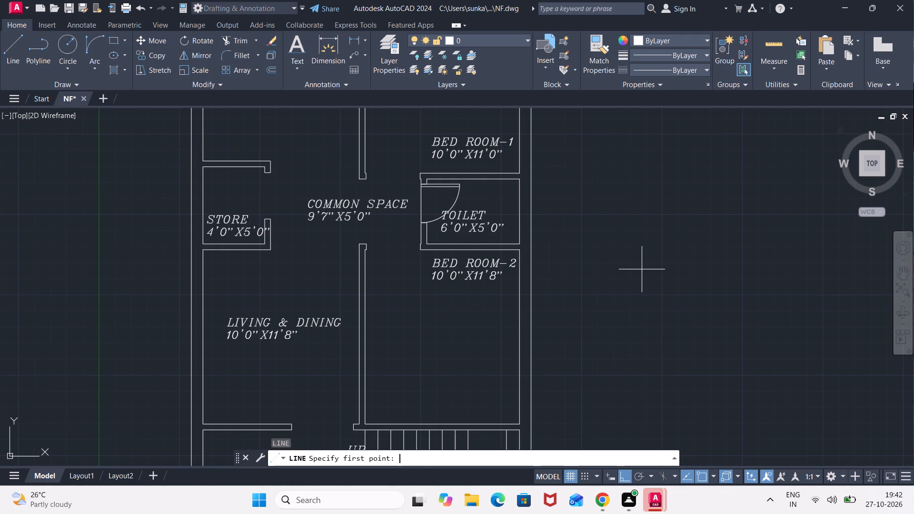
pyautogui.click(642, 270)
pyautogui.write('3\'6"')
pyautogui.press('Return')
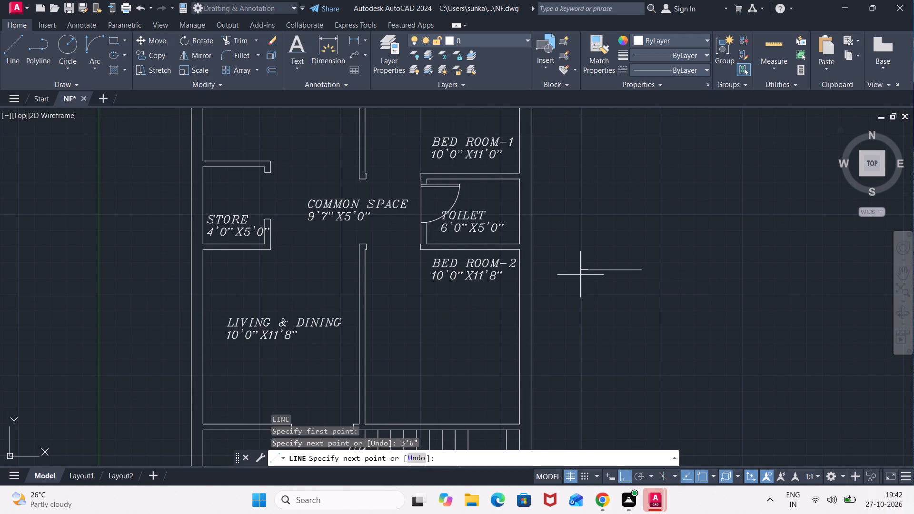
pyautogui.write('3\'6"')
pyautogui.press('Return')
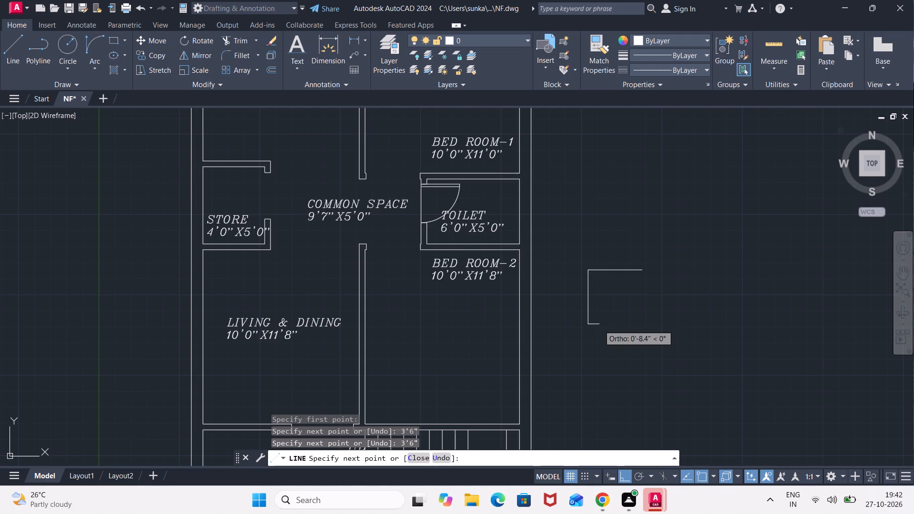
pyautogui.press('Escape')
# Offset the new outline's vertical line 2" to the right to give the door leaf thickness.
pyautogui.press('o')
pyautogui.press('Return')
pyautogui.press('Return')
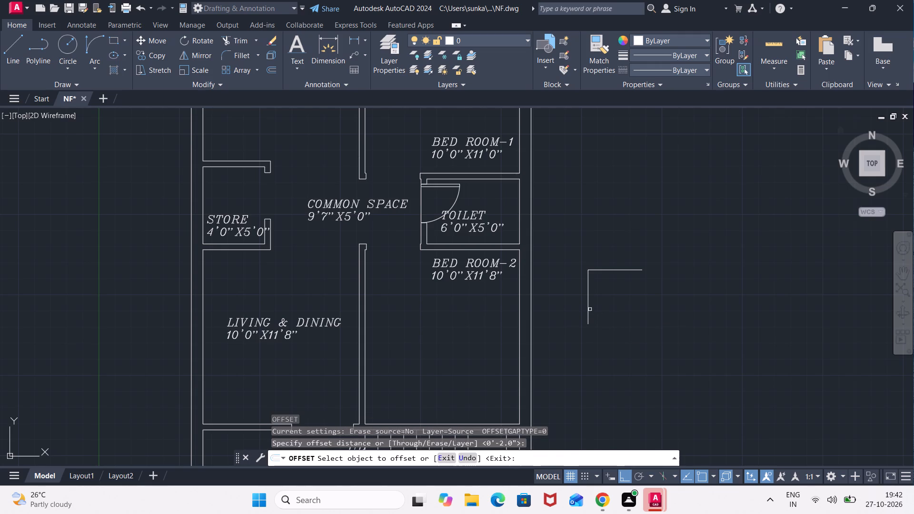
pyautogui.click(589, 309)
pyautogui.click(685, 304)
# Draw the new door's swing as a start-end-direction arc from the leaf's lower end to the horizontal line's right end.
pyautogui.click(90, 72)
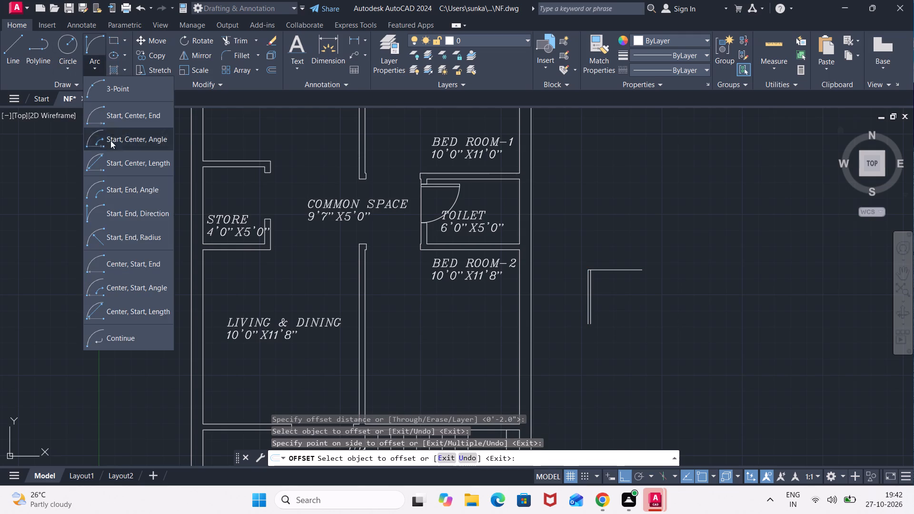
pyautogui.click(133, 217)
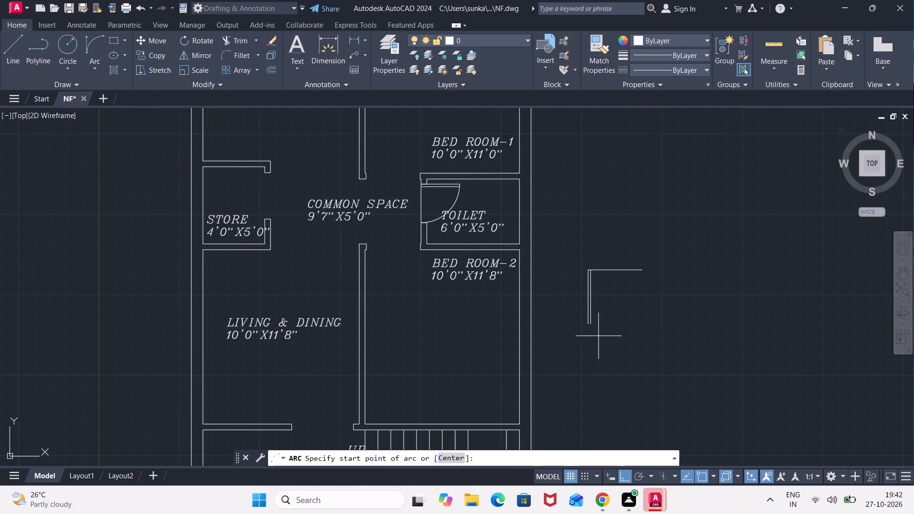
pyautogui.click(586, 323)
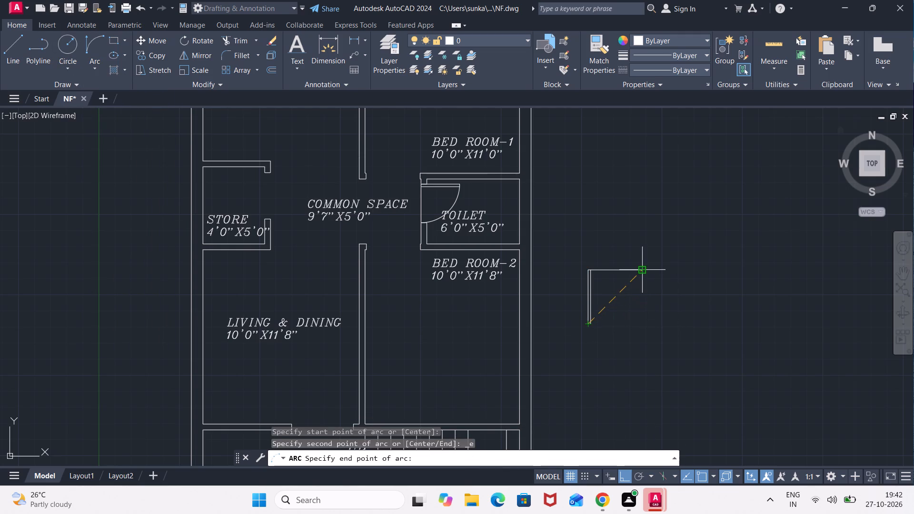
pyautogui.click(642, 271)
pyautogui.click(666, 307)
# Trim the end of the offset leaf line that projects beyond the new door's swing arc.
pyautogui.scroll(4, 582, 324)
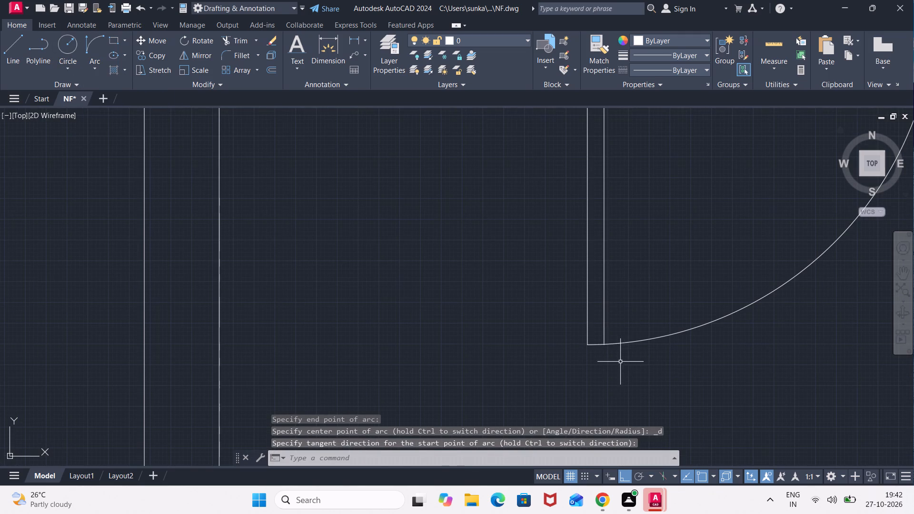
pyautogui.scroll(6, 604, 353)
pyautogui.press('Escape')
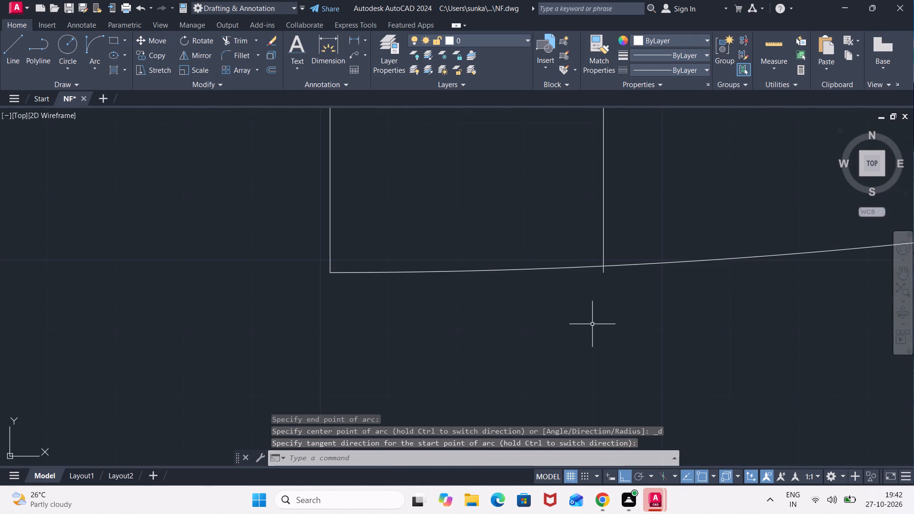
pyautogui.write('TR')
pyautogui.press('Return')
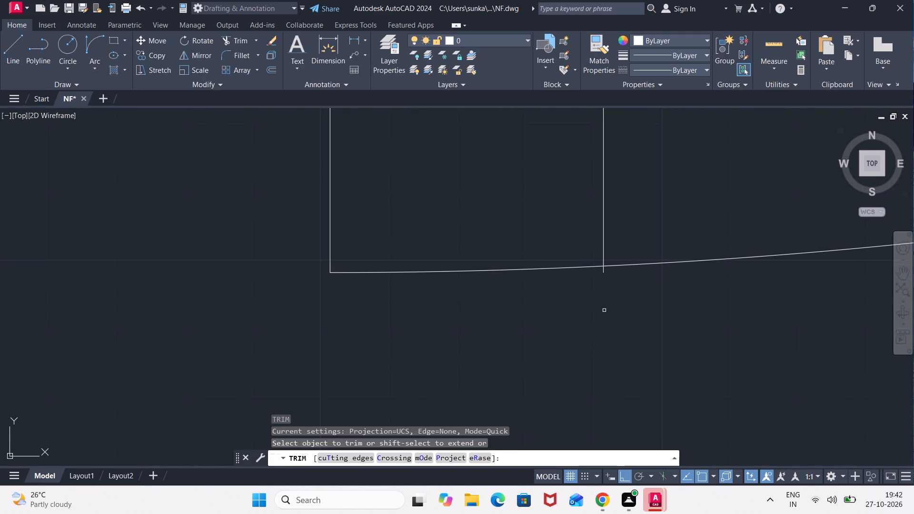
pyautogui.scroll(2, 605, 301)
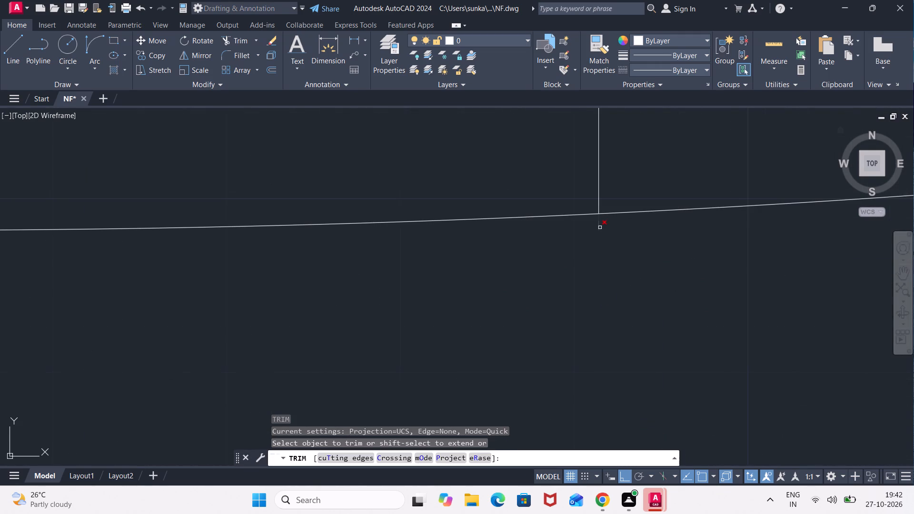
pyautogui.click(600, 227)
pyautogui.scroll(-4, 597, 275)
pyautogui.scroll(-3, 652, 208)
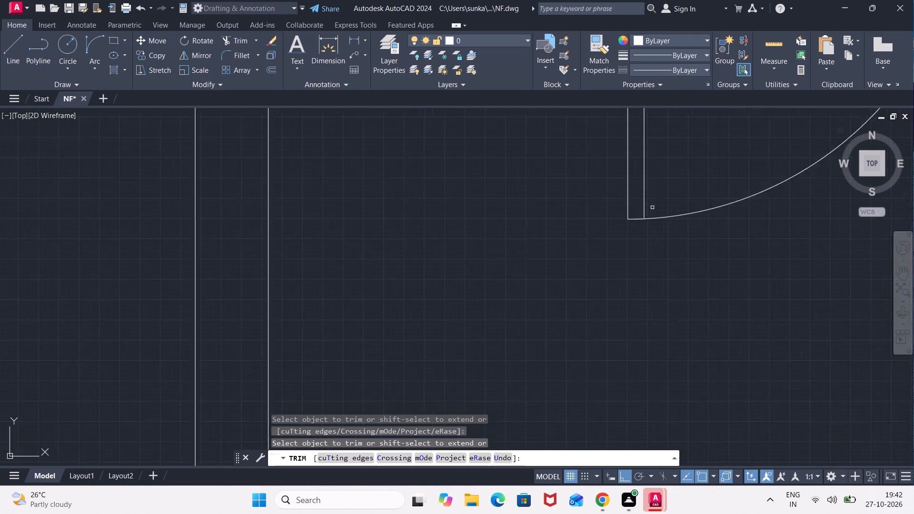
pyautogui.scroll(-2, 652, 208)
pyautogui.scroll(-2, 695, 173)
pyautogui.moveTo(696, 173); pyautogui.dragTo(649, 257, button='middle')
pyautogui.press('Escape')
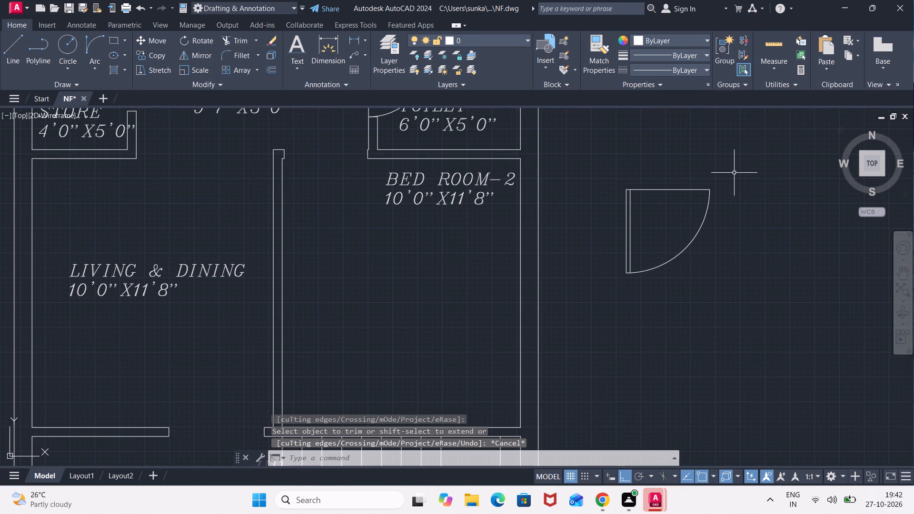
# Move the finished 3'6" door symbol by its hinge corner onto the wall end at the Bed Room-2 opening.
pyautogui.click(735, 170)
pyautogui.click(582, 305)
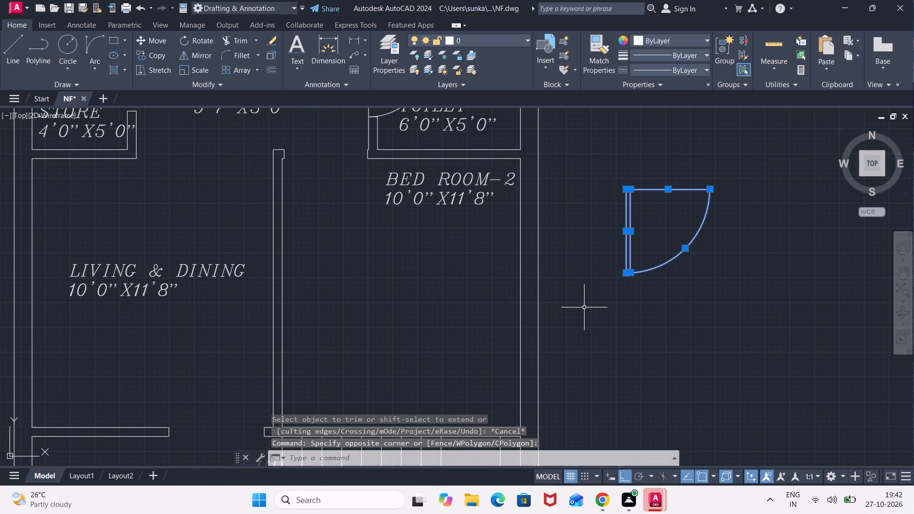
pyautogui.press('m')
pyautogui.press('Return')
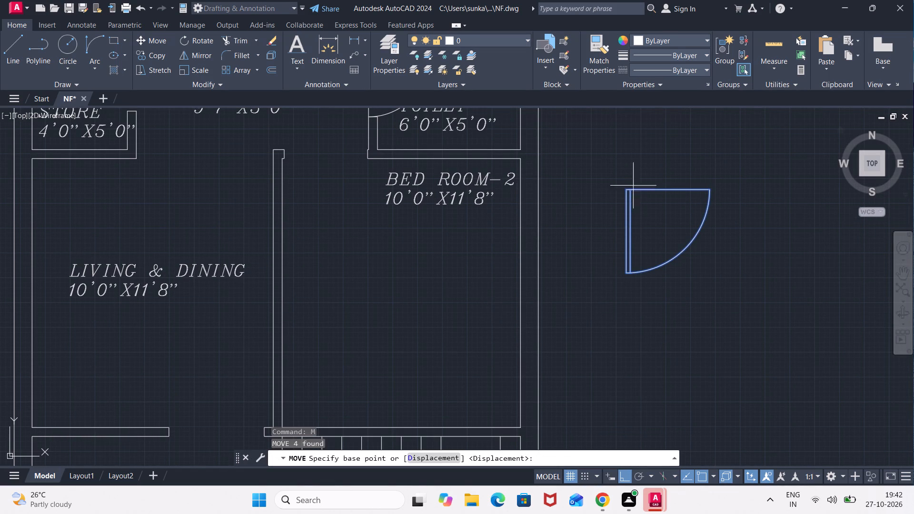
pyautogui.click(625, 191)
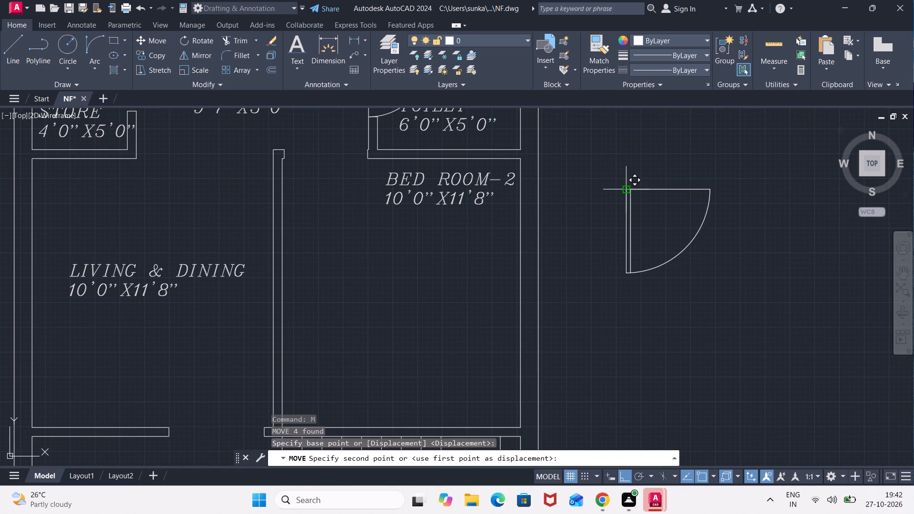
pyautogui.moveTo(625, 192); pyautogui.dragTo(495, 166, button='middle')
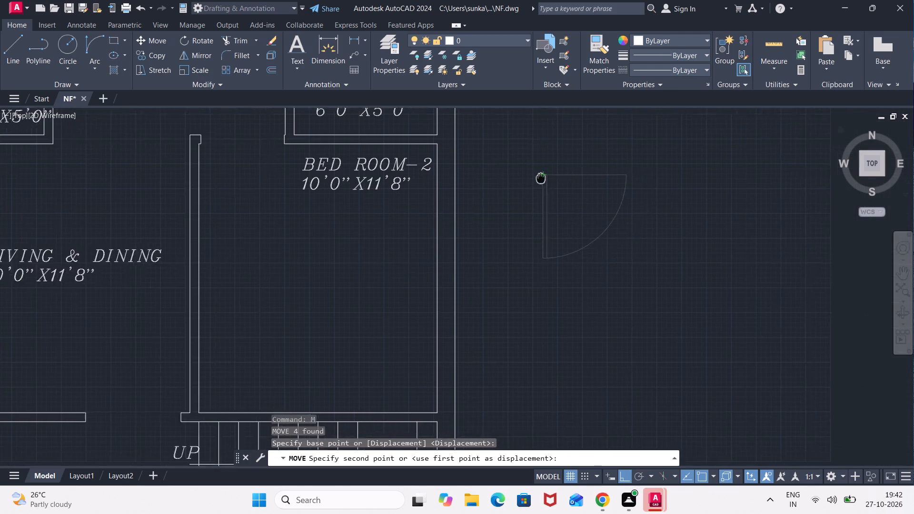
pyautogui.moveTo(495, 166); pyautogui.dragTo(443, 155, button='middle')
pyautogui.moveTo(224, 191); pyautogui.dragTo(524, 276, button='middle')
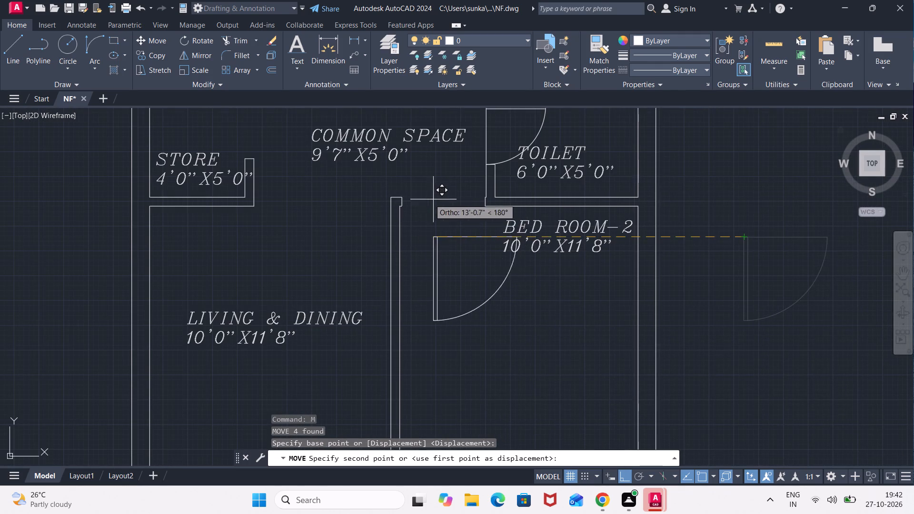
pyautogui.scroll(4, 410, 193)
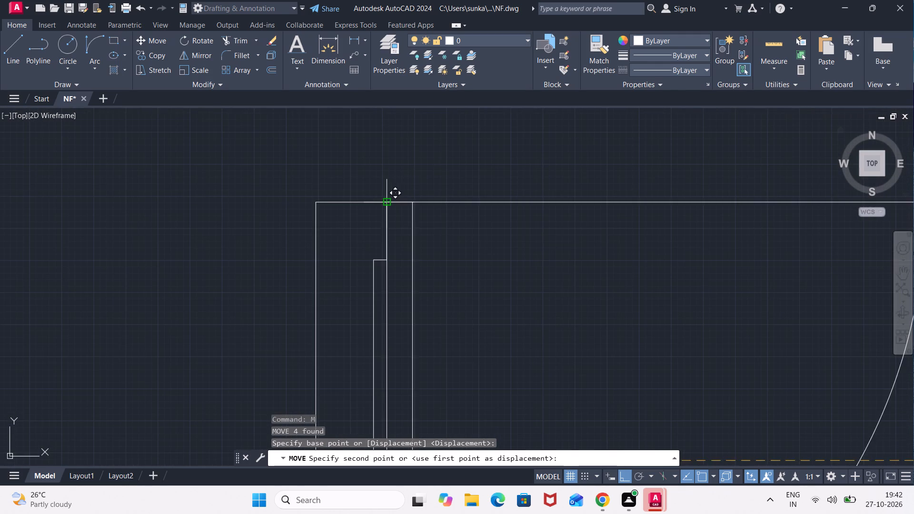
pyautogui.click(389, 203)
# Draw another door outline outside the plan near the toilet with a 3'6" horizontal line leftward and a 3'6" vertical line upward.
pyautogui.scroll(-3, 463, 236)
pyautogui.scroll(-3, 561, 283)
pyautogui.moveTo(724, 275); pyautogui.dragTo(724, 273, button='middle')
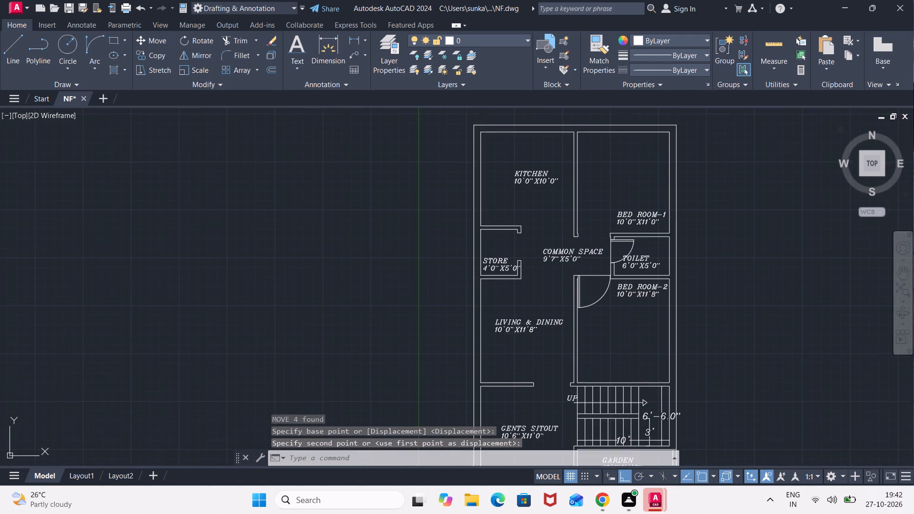
pyautogui.moveTo(724, 273); pyautogui.dragTo(598, 243, button='middle')
pyautogui.press('l')
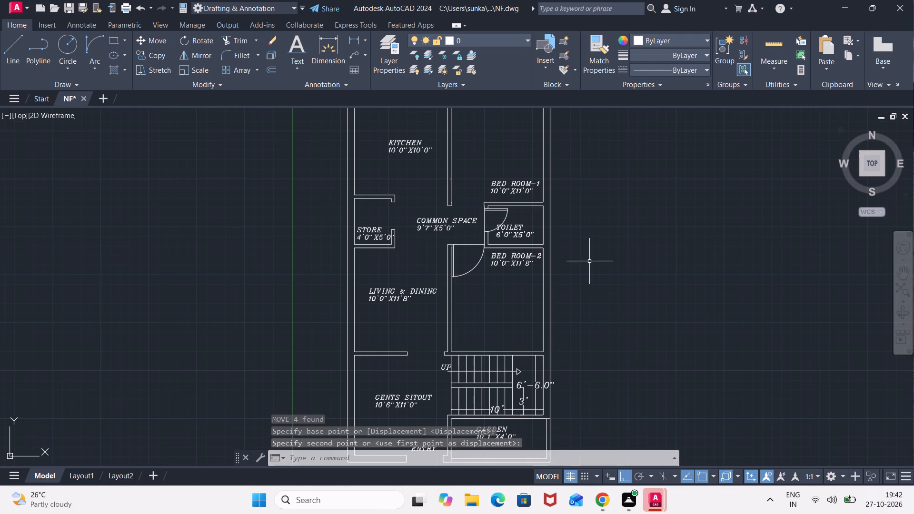
pyautogui.press('Return')
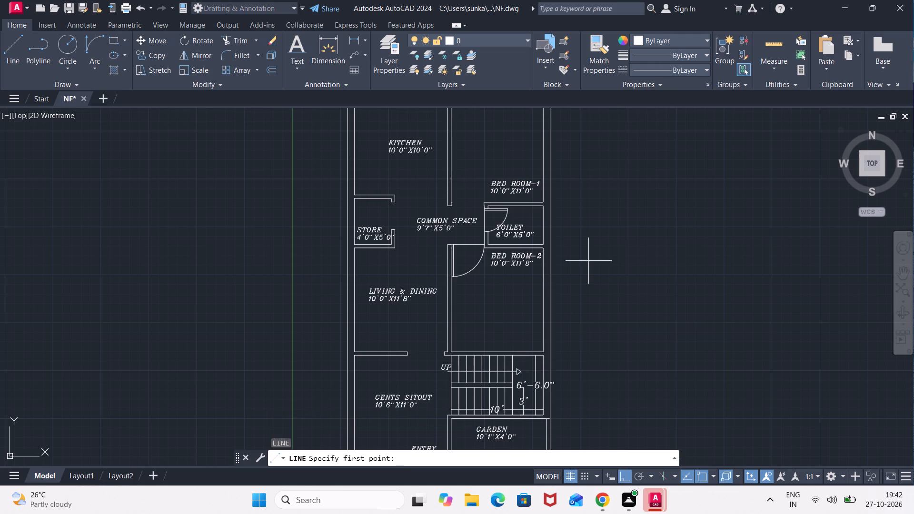
pyautogui.click(656, 243)
pyautogui.write("3'")
pyautogui.write('6"')
pyautogui.press('Return')
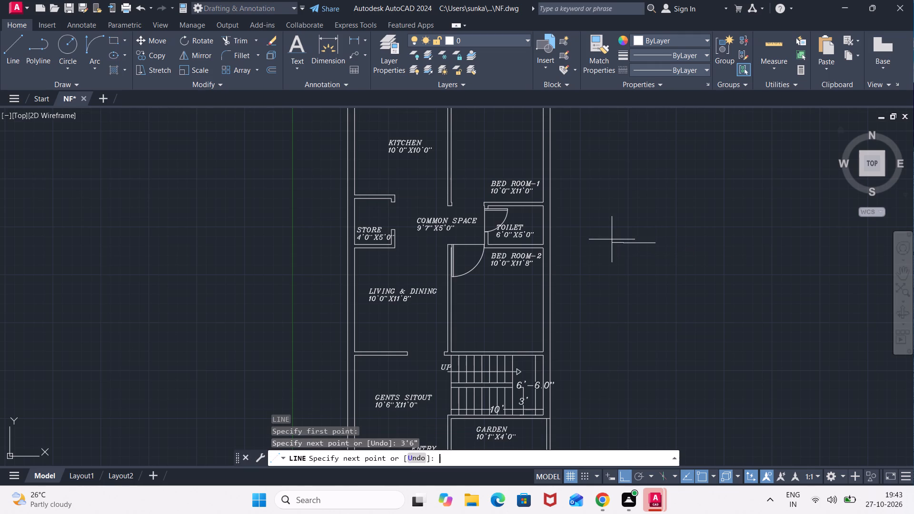
pyautogui.write("3'")
pyautogui.write('6"')
pyautogui.press('Return')
pyautogui.press('Escape')
# Offset the new outline's vertical line 2" to the right to give the door leaf thickness.
pyautogui.press('o')
pyautogui.press('Return')
pyautogui.press('Return')
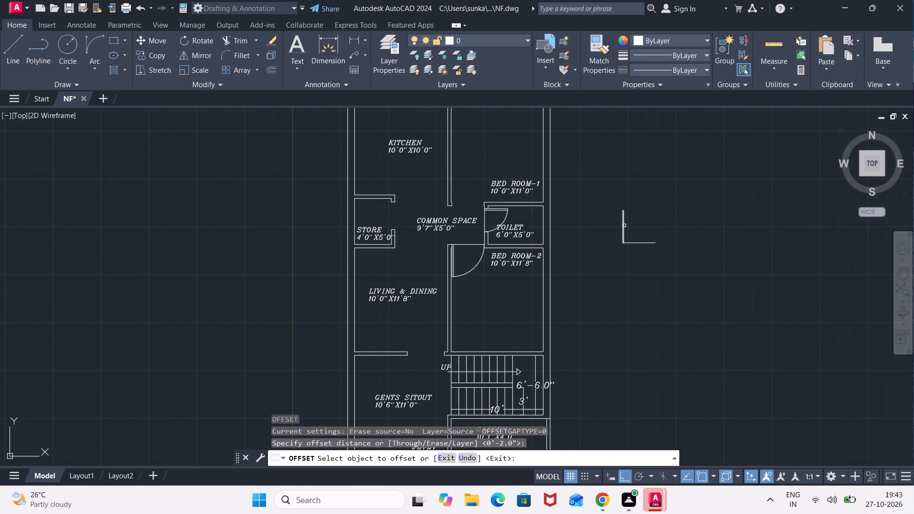
pyautogui.click(624, 226)
pyautogui.click(658, 216)
# Draw the door swing as a start-end-direction arc from the leaf's upper end to the horizontal line's right end.
pyautogui.click(95, 71)
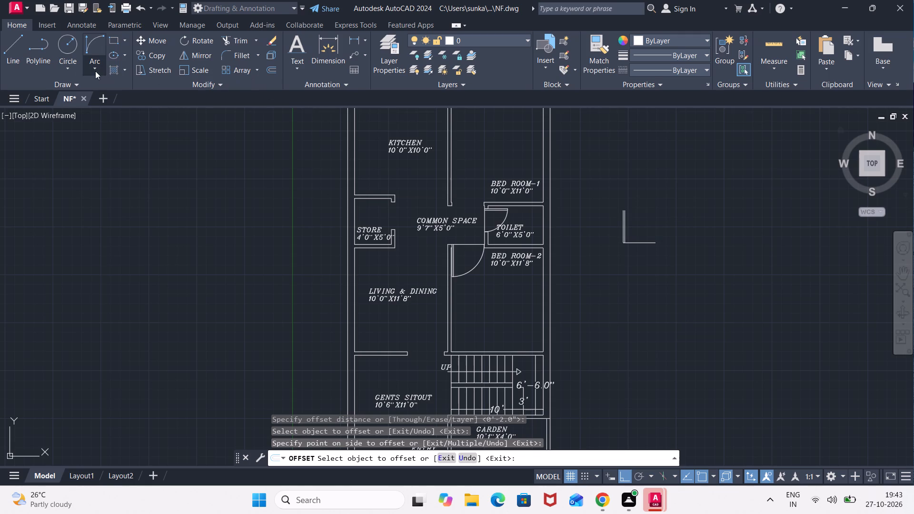
pyautogui.click(147, 212)
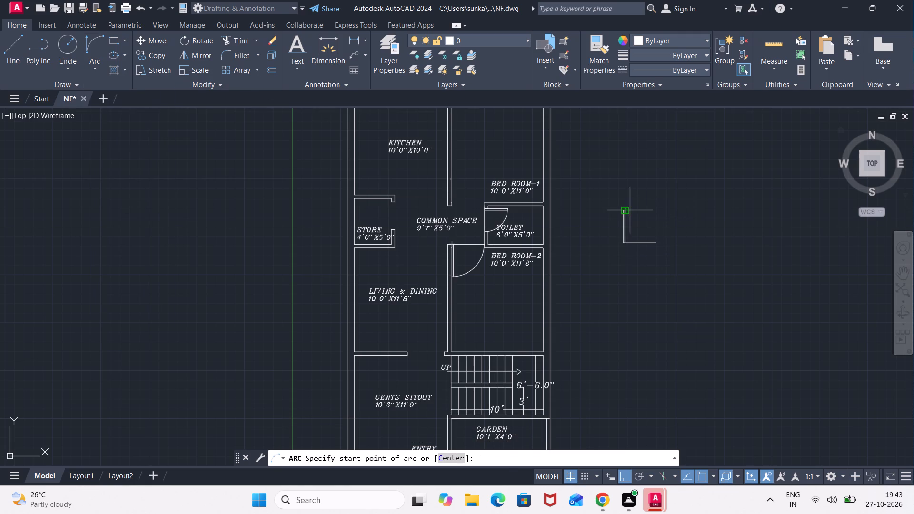
pyautogui.scroll(1, 615, 212)
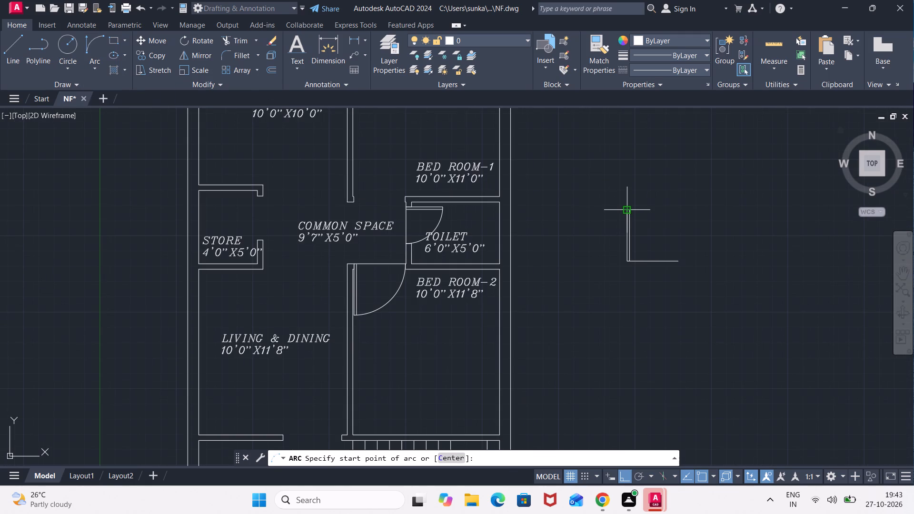
pyautogui.scroll(3, 625, 212)
pyautogui.click(626, 201)
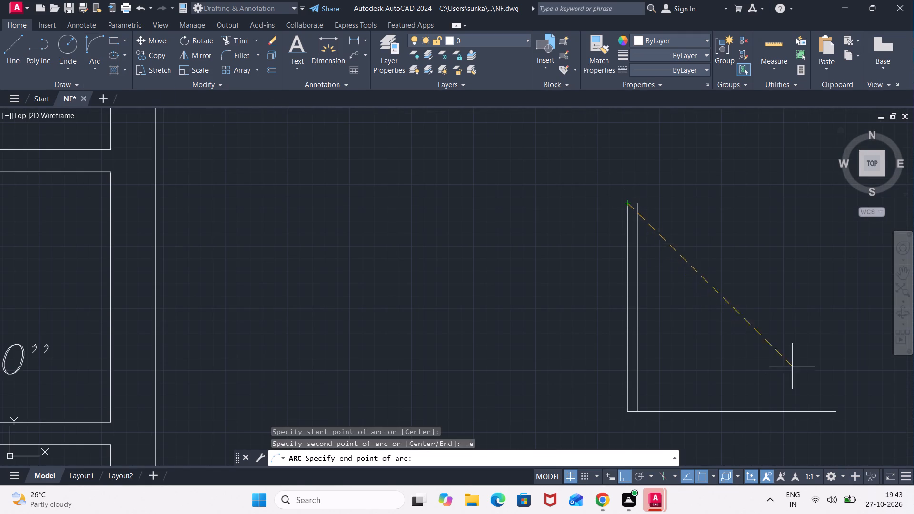
pyautogui.click(835, 411)
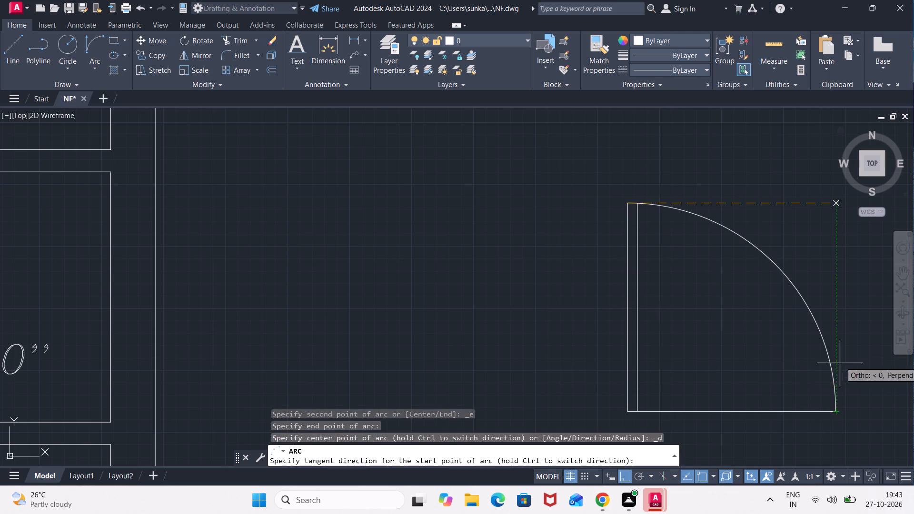
pyautogui.click(844, 353)
# Trim the end of the offset leaf line that projects above the door's swing arc.
pyautogui.scroll(3, 620, 187)
pyautogui.moveTo(692, 283); pyautogui.dragTo(653, 287, button='middle')
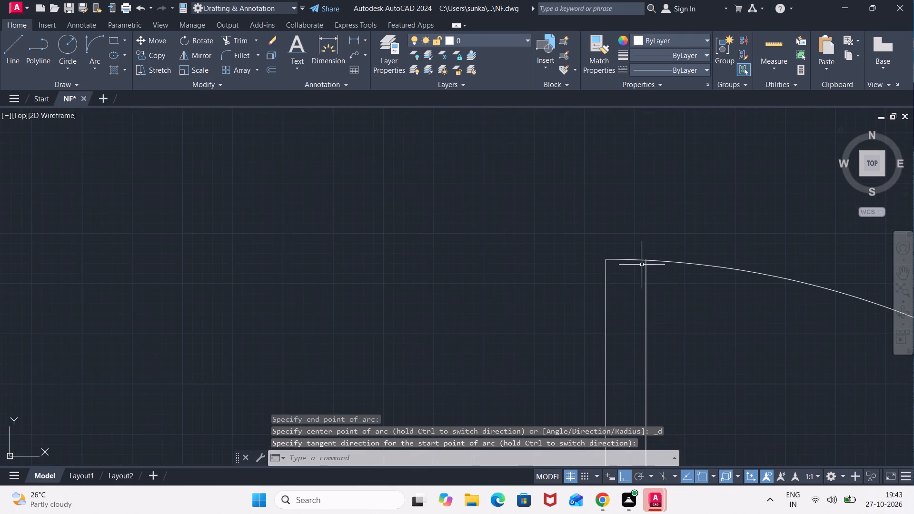
pyautogui.scroll(6, 642, 264)
pyautogui.press('Escape')
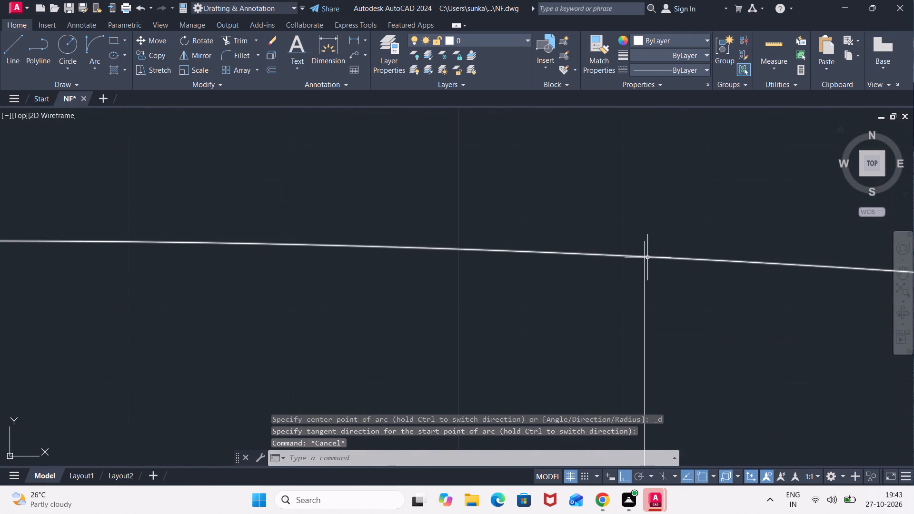
pyautogui.write('TR')
pyautogui.press('Return')
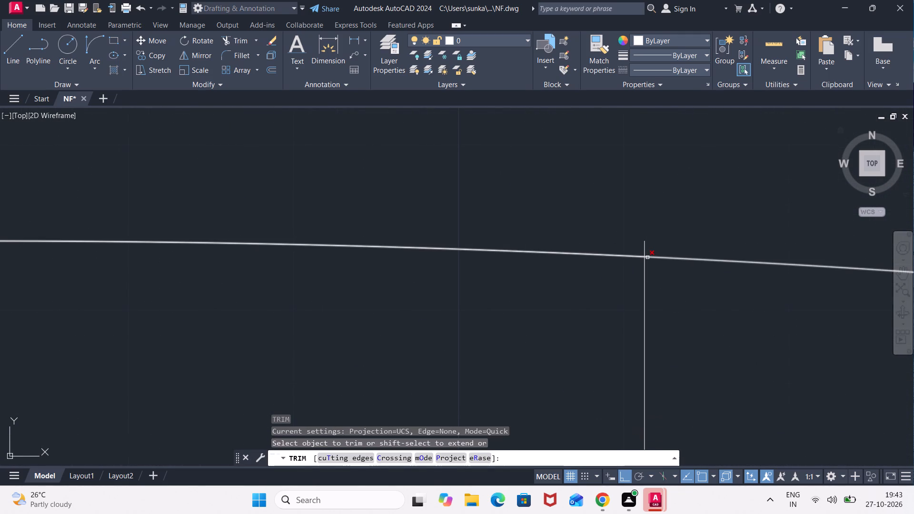
pyautogui.click(651, 245)
pyautogui.click(637, 246)
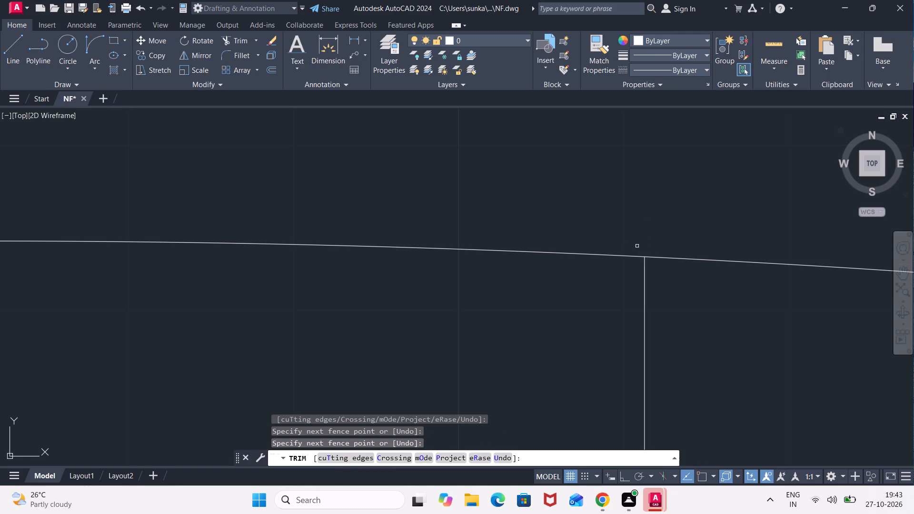
pyautogui.press('Escape')
# Move the upward-opening door symbol by its lower-left hinge corner onto the wall end at the Bed Room-1 opening.
pyautogui.scroll(-9, 636, 248)
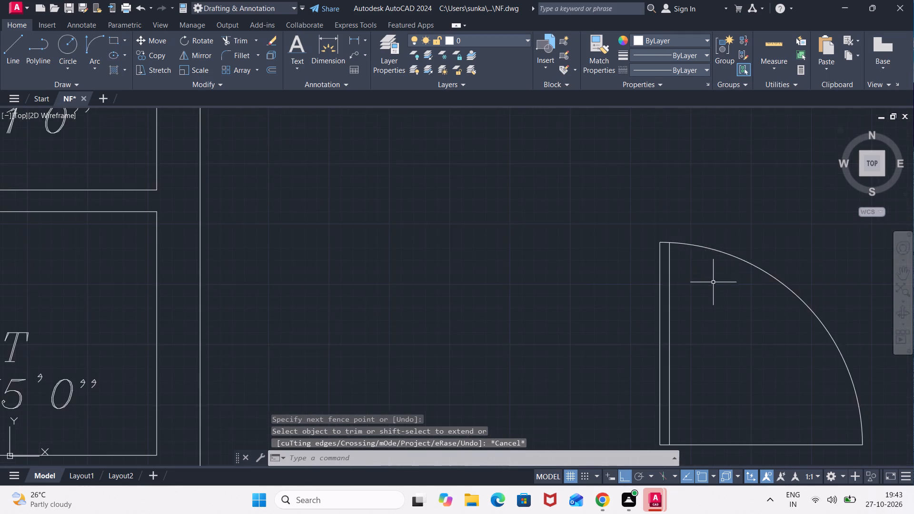
pyautogui.scroll(-3, 713, 284)
pyautogui.moveTo(693, 255); pyautogui.dragTo(590, 185, button='middle')
pyautogui.click(696, 188)
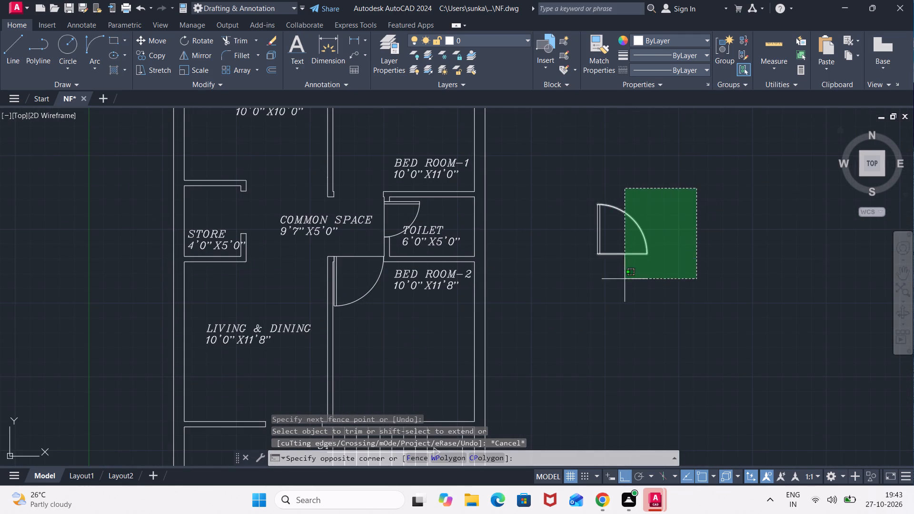
pyautogui.click(552, 287)
pyautogui.press('m')
pyautogui.press('Return')
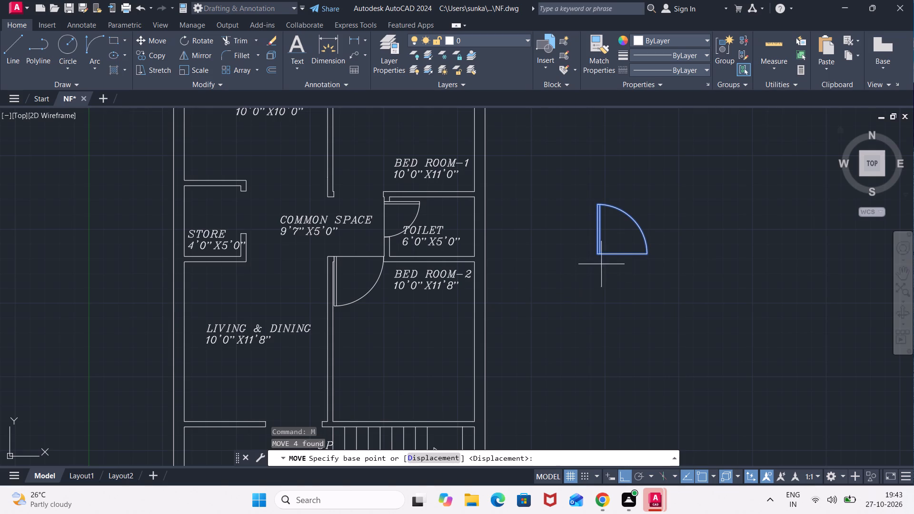
pyautogui.scroll(3, 594, 254)
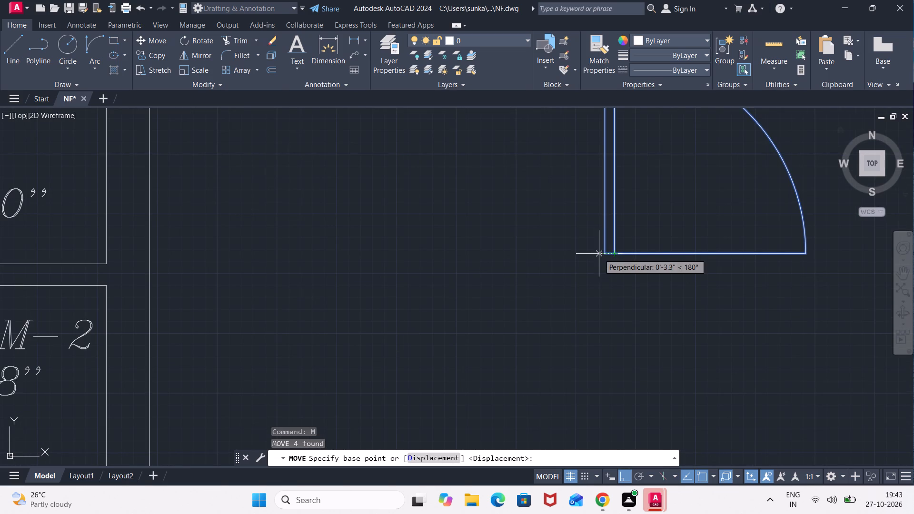
pyautogui.click(603, 254)
pyautogui.scroll(-3, 550, 249)
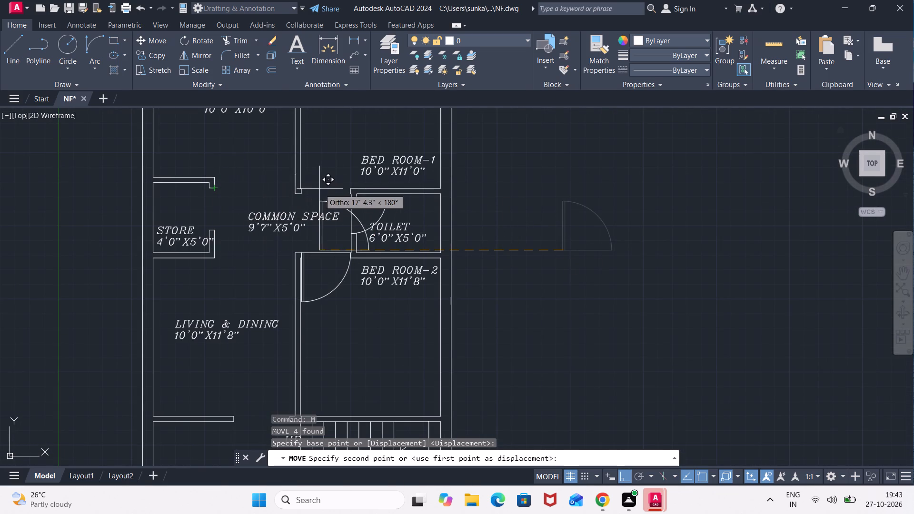
pyautogui.scroll(2, 310, 188)
pyautogui.click(286, 202)
# Draw a further door outline outside the plan beside Bed Room-2 with a 3'6" vertical line upward and a 3'6" horizontal line leftward.
pyautogui.scroll(-2, 617, 250)
pyautogui.moveTo(688, 278); pyautogui.dragTo(627, 249, button='middle')
pyautogui.press('l')
pyautogui.press('Return')
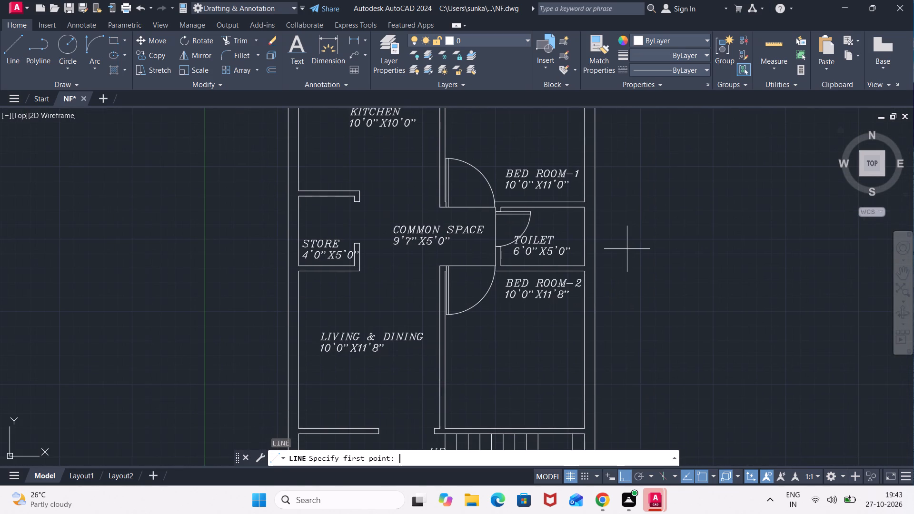
pyautogui.click(732, 311)
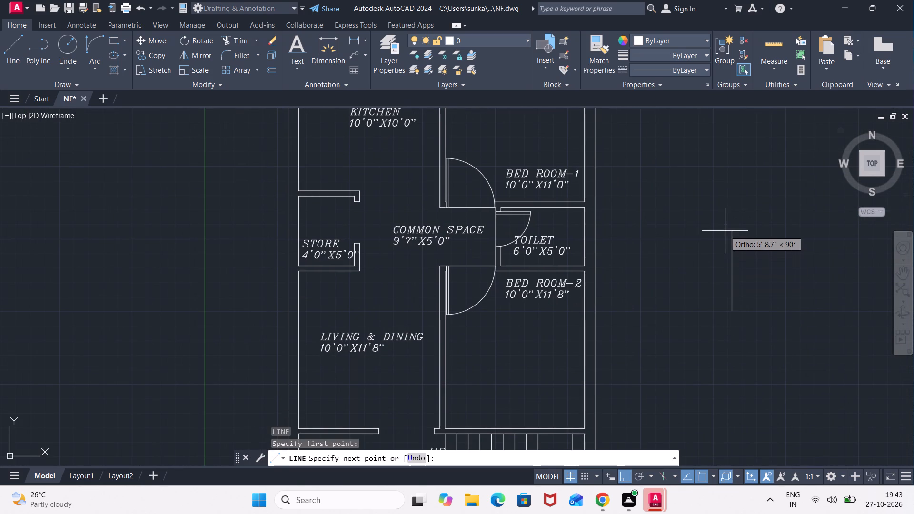
pyautogui.write('3\'6"')
pyautogui.press('Return')
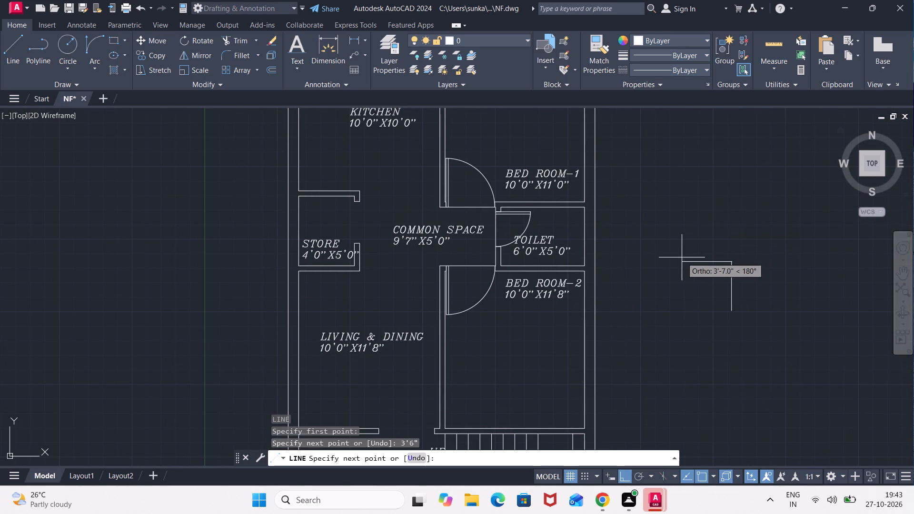
pyautogui.write('3\'6"')
pyautogui.press('Return')
pyautogui.press('Escape')
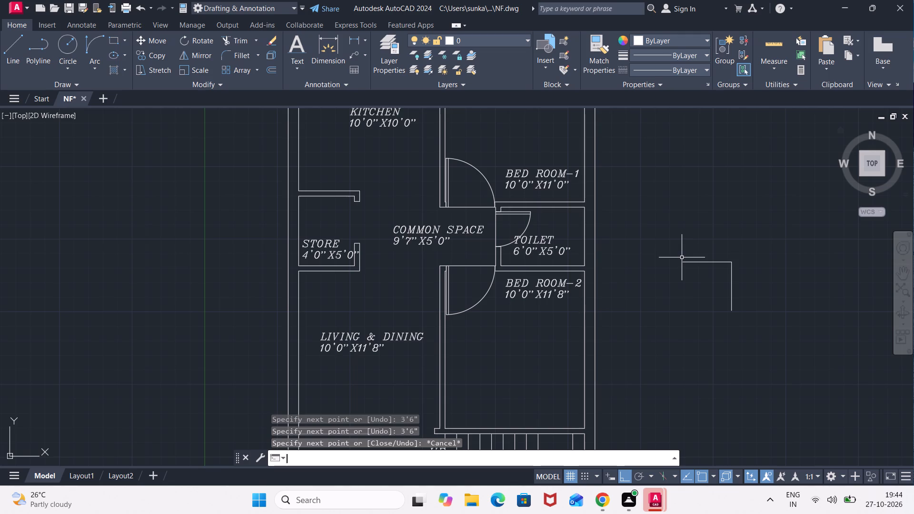
# Offset the newest outline's horizontal line 2" downward to give the door leaf thickness.
pyautogui.press('o')
pyautogui.press('Return')
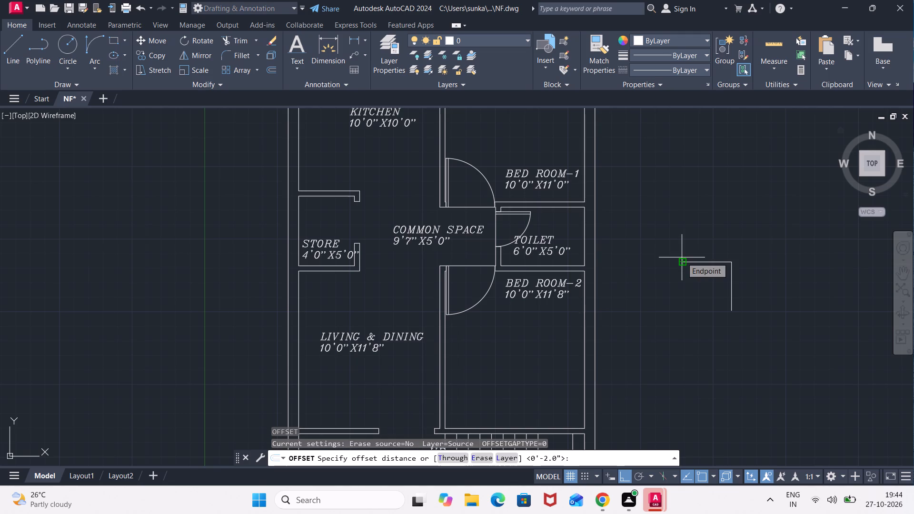
pyautogui.press('Return')
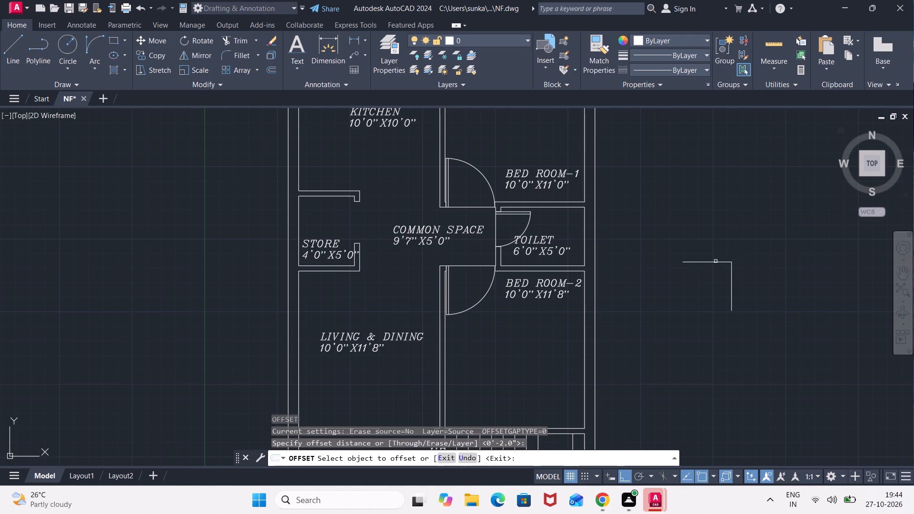
pyautogui.click(722, 262)
pyautogui.click(713, 291)
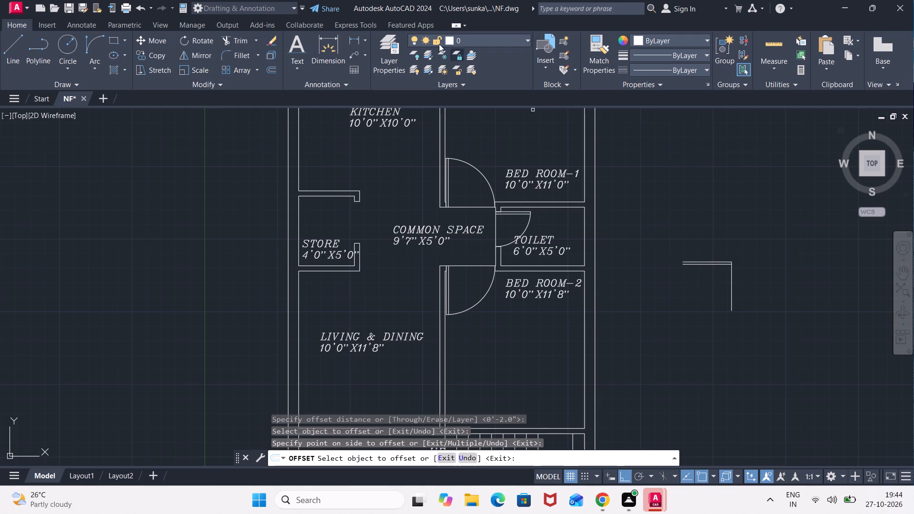
# Draw the new door's swing arc by start, end and direction, from the leaf's free end to the vertical line's lower end.
pyautogui.click(95, 61)
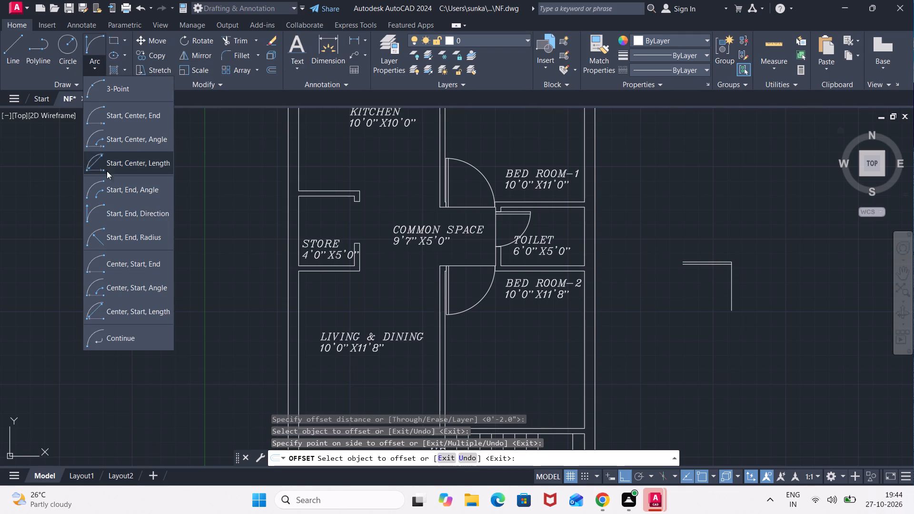
pyautogui.click(129, 212)
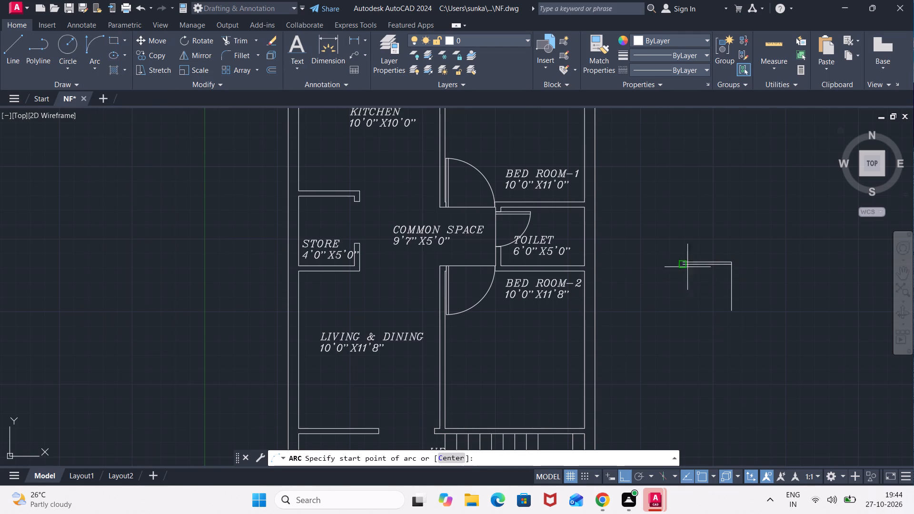
pyautogui.click(682, 261)
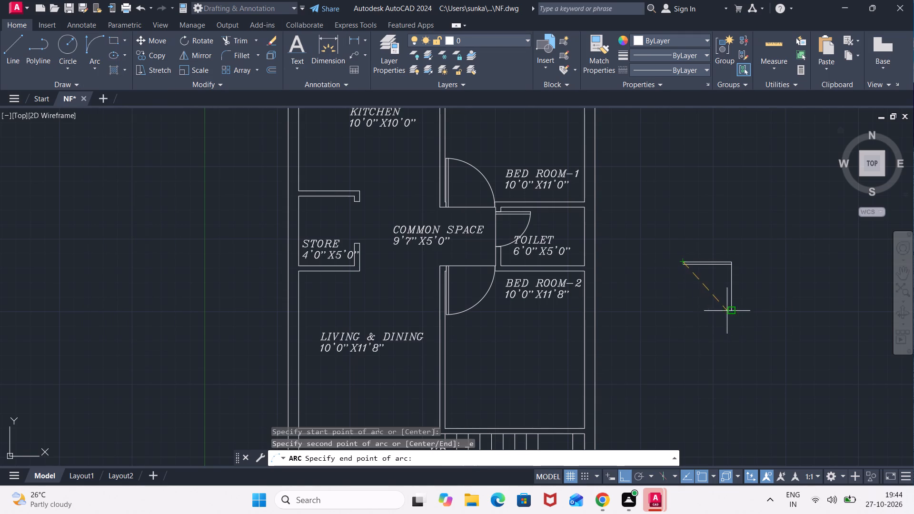
pyautogui.click(730, 310)
pyautogui.click(674, 318)
# Trim the end of the offset leaf line that projects beyond the new door's swing arc.
pyautogui.scroll(5, 669, 268)
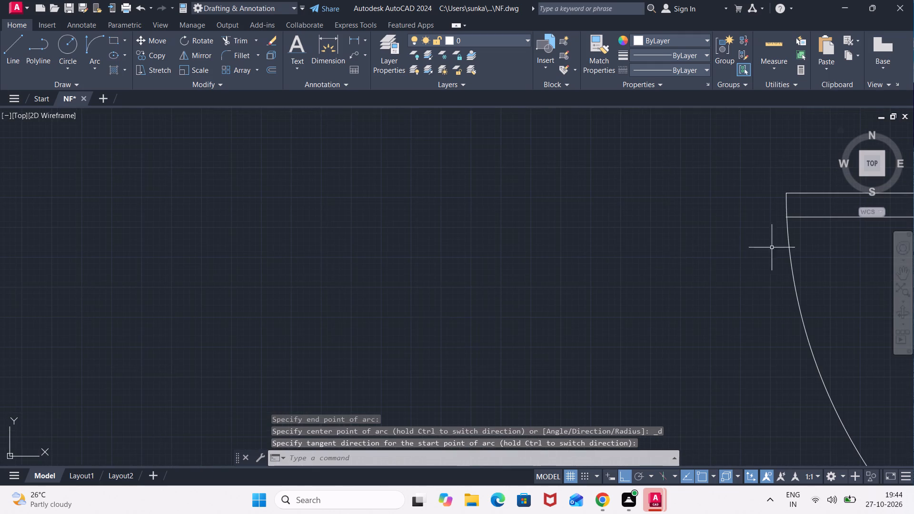
pyautogui.moveTo(773, 247); pyautogui.dragTo(488, 280, button='middle')
pyautogui.scroll(-1, 488, 280)
pyautogui.scroll(3, 516, 259)
pyautogui.scroll(4, 442, 280)
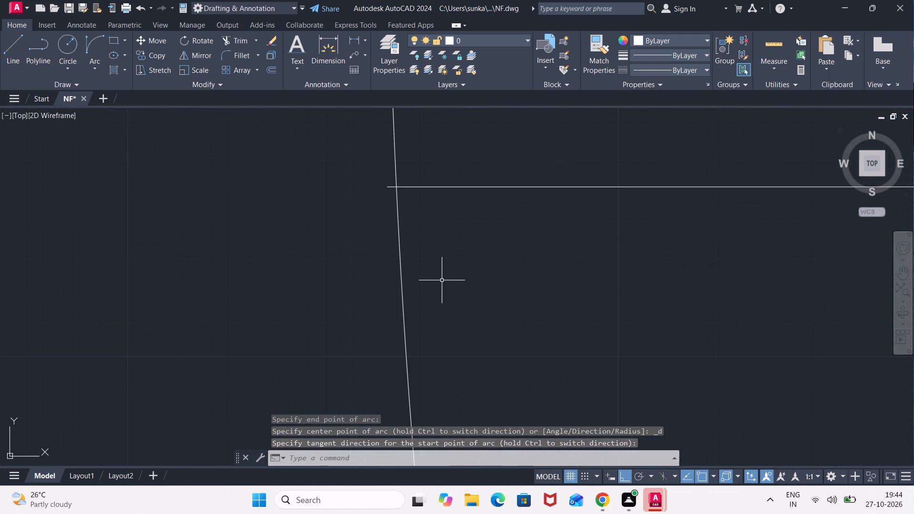
pyautogui.write('TR')
pyautogui.press('Return')
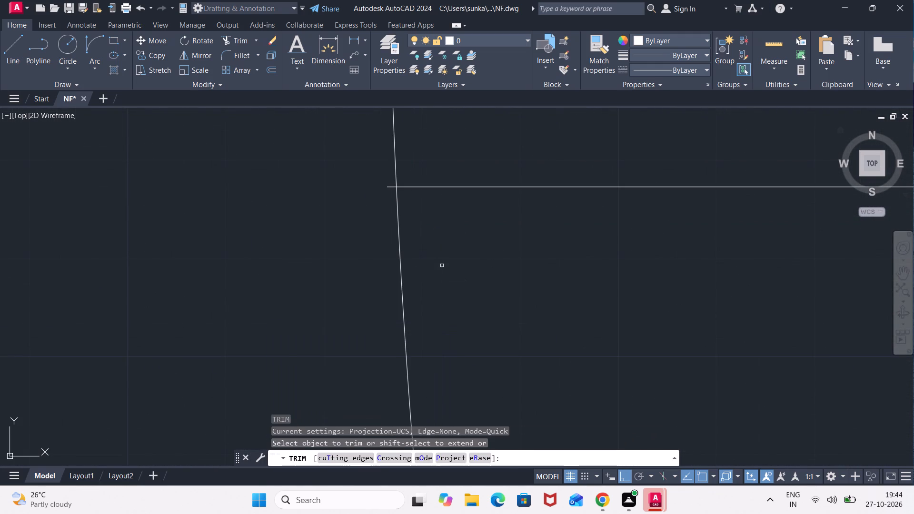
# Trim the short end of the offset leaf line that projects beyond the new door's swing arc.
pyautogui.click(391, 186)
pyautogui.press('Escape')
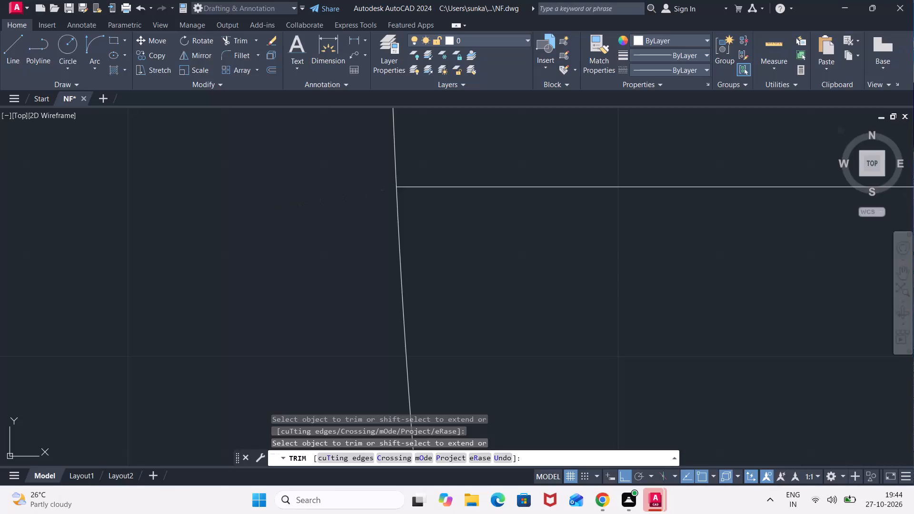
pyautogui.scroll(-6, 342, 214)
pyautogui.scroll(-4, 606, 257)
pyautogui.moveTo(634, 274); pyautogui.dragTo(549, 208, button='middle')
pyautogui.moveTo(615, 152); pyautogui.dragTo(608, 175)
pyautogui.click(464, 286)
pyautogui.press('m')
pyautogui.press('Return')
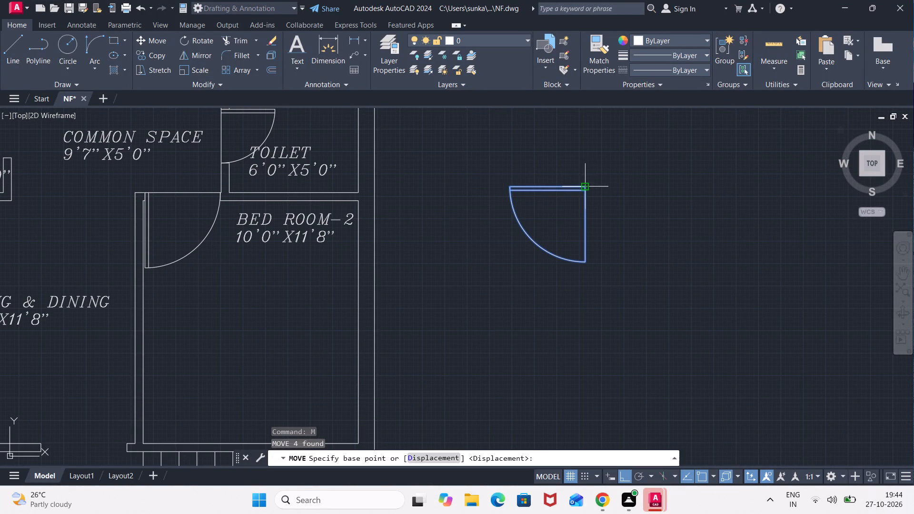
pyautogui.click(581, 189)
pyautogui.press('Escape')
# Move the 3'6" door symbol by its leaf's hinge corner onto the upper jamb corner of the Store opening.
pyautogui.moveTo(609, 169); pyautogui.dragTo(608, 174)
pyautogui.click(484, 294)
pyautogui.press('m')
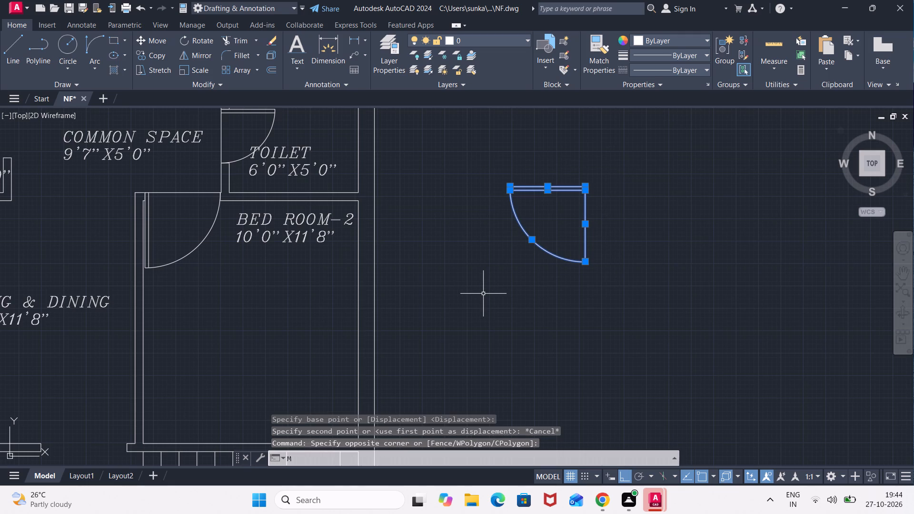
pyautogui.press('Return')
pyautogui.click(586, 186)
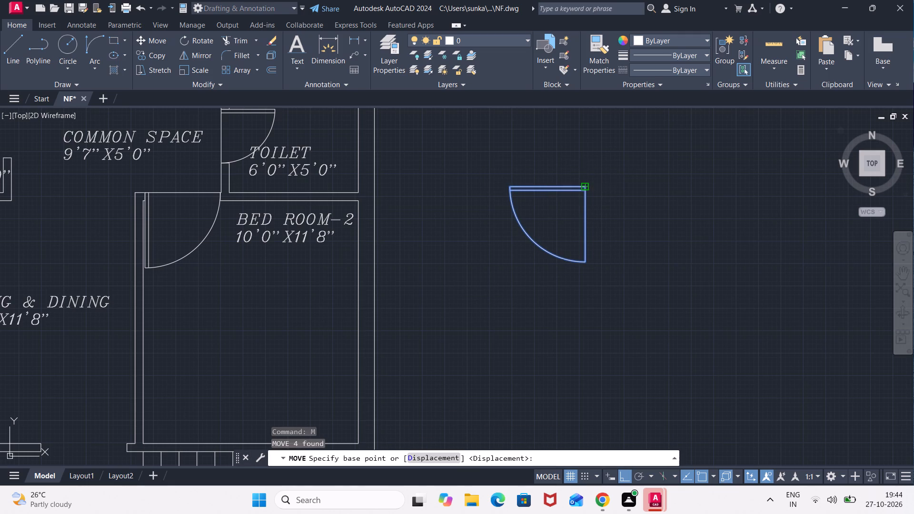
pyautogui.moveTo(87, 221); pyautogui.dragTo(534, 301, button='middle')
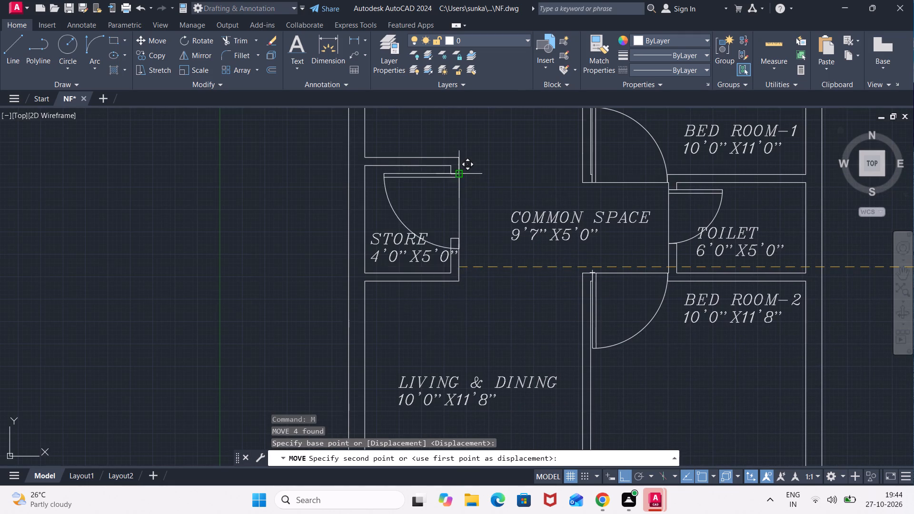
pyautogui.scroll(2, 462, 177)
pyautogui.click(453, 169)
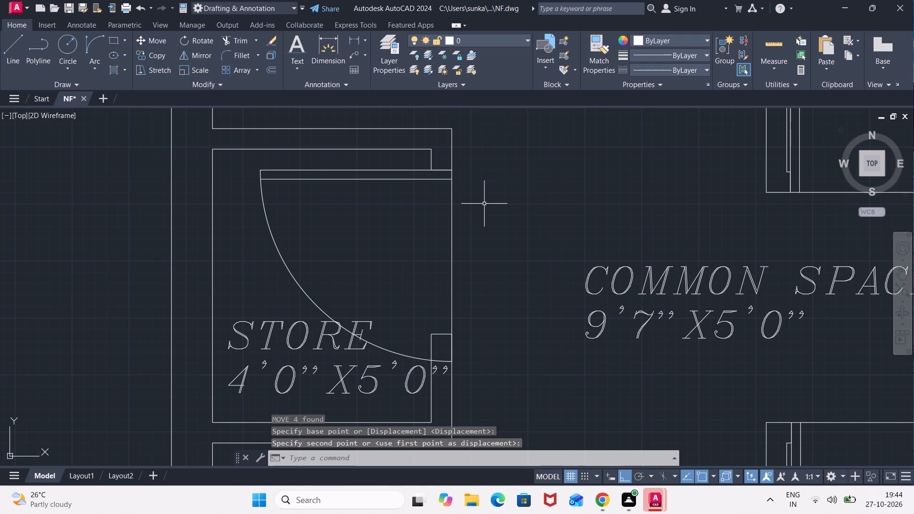
# Delete the 3'6" door symbol from the Store opening, including both leaf lines, the vertical line and the arc.
pyautogui.click(480, 204)
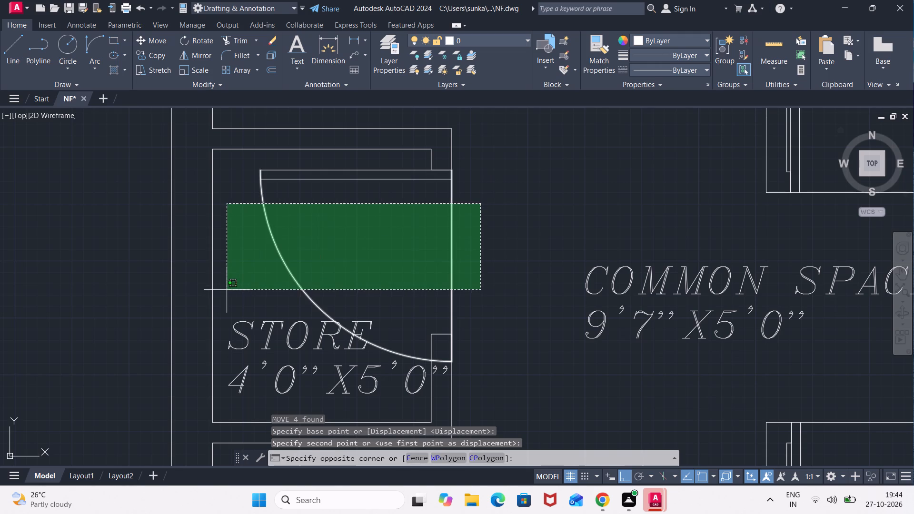
pyautogui.click(227, 290)
pyautogui.click(395, 163)
pyautogui.click(351, 202)
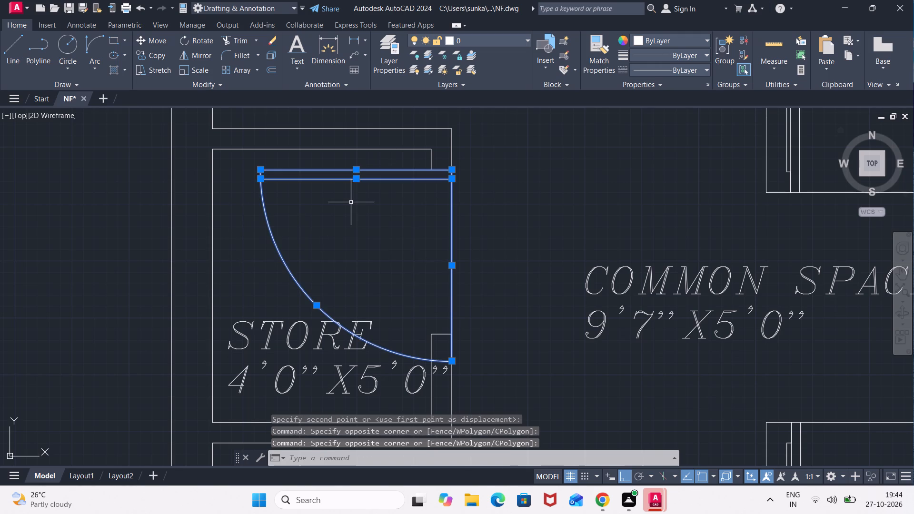
pyautogui.press('Delete')
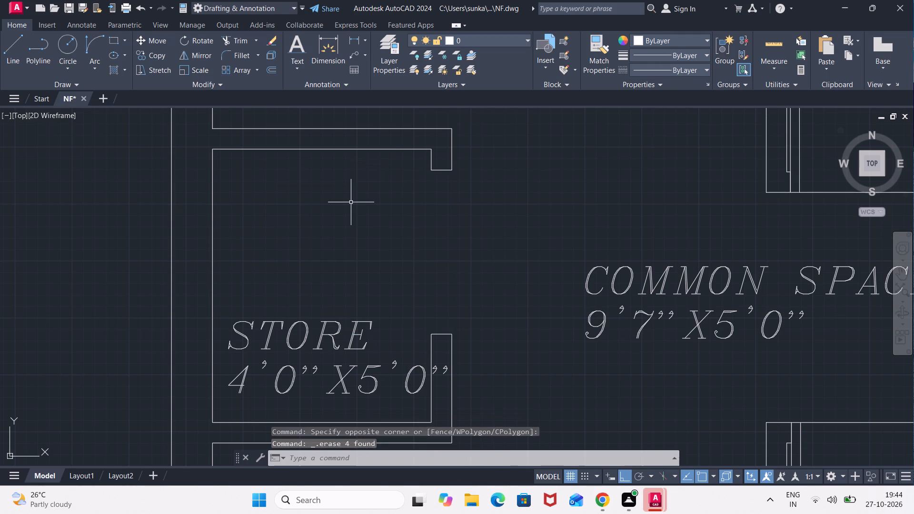
# Draw a line up across the Store opening between its outer jamb corners, continuing with a 3' horizontal line leftward into the room.
pyautogui.press('l')
pyautogui.press('Return')
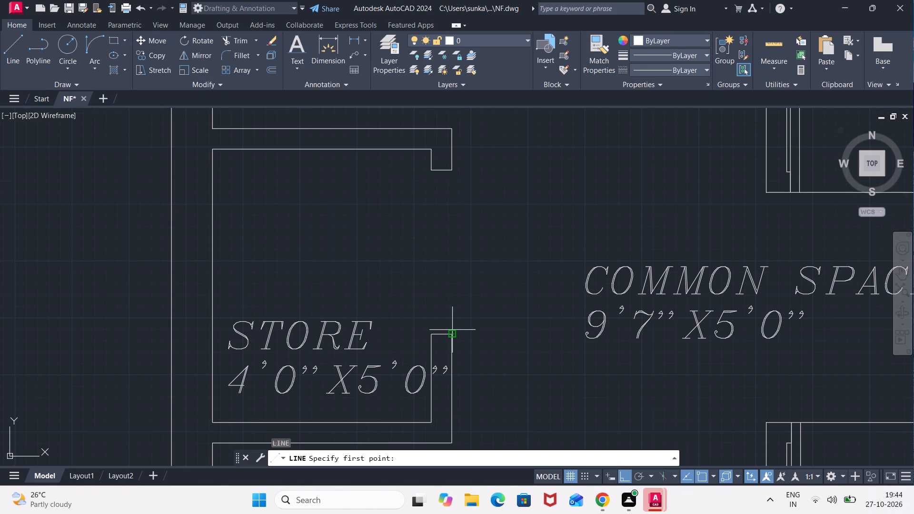
pyautogui.click(453, 335)
pyautogui.click(451, 168)
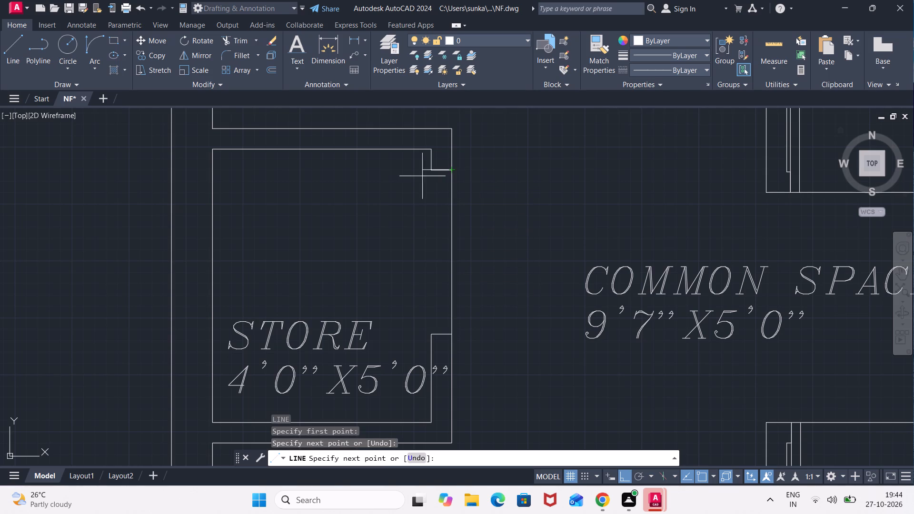
pyautogui.write("3'")
pyautogui.press('Return')
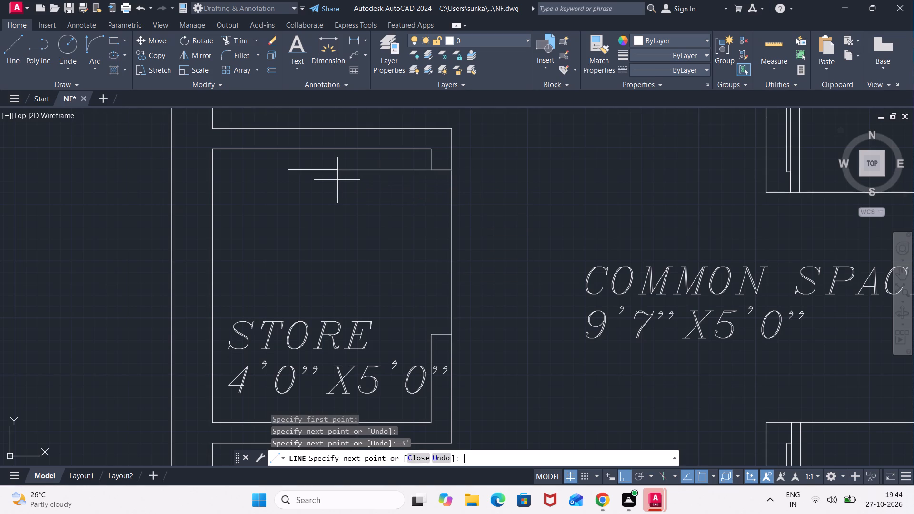
pyautogui.press('Escape')
# Offset the 3' horizontal line 2" downward to give the Store door leaf its thickness.
pyautogui.scroll(-1, 347, 184)
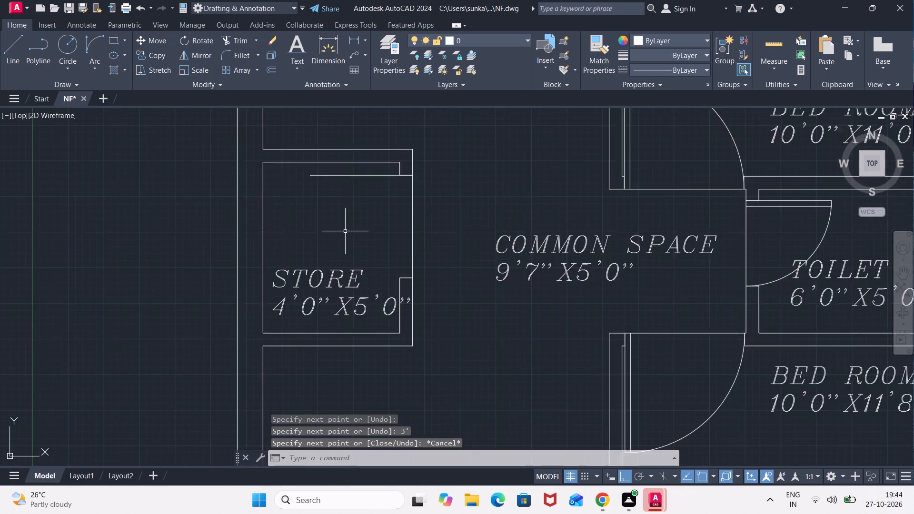
pyautogui.scroll(-1, 346, 247)
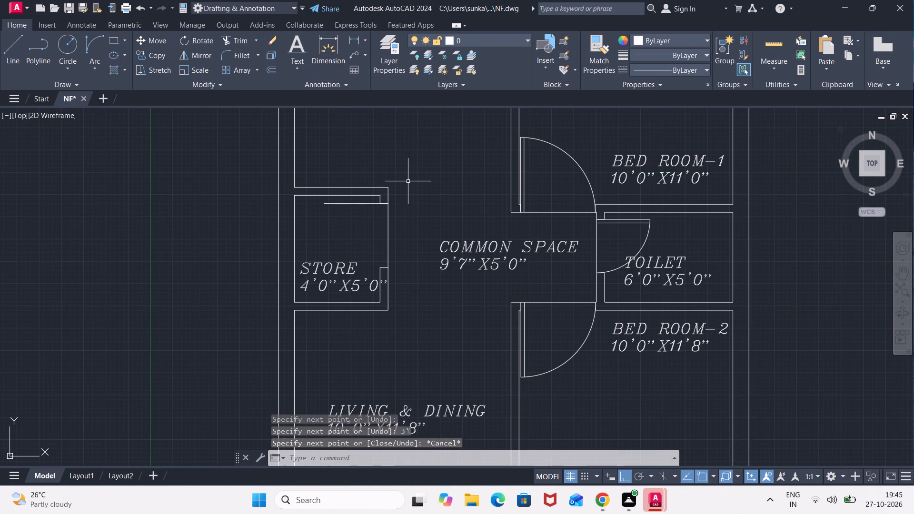
pyautogui.press('o')
pyautogui.press('Return')
pyautogui.press('Return')
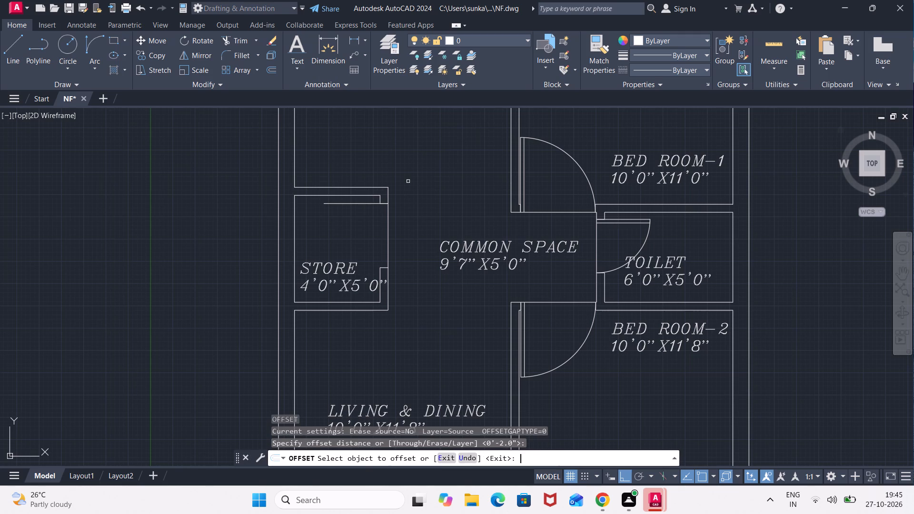
pyautogui.scroll(2, 361, 200)
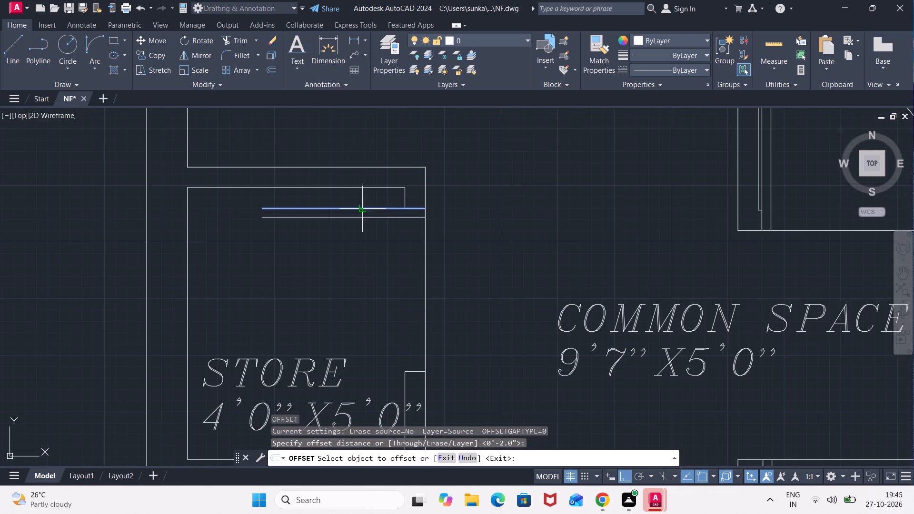
pyautogui.click(362, 209)
pyautogui.click(335, 268)
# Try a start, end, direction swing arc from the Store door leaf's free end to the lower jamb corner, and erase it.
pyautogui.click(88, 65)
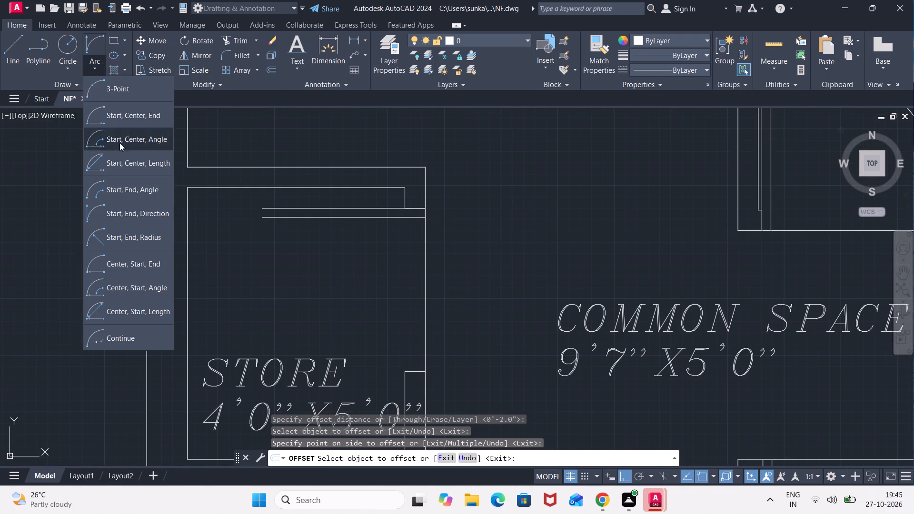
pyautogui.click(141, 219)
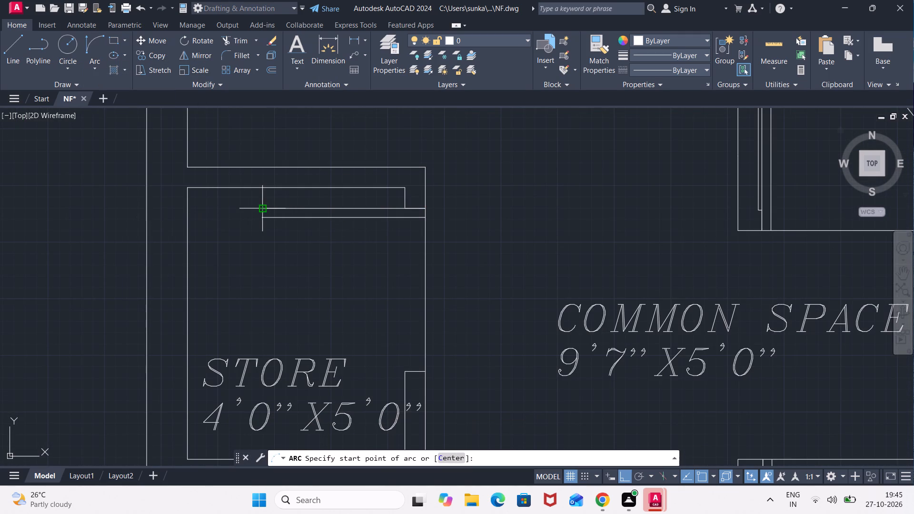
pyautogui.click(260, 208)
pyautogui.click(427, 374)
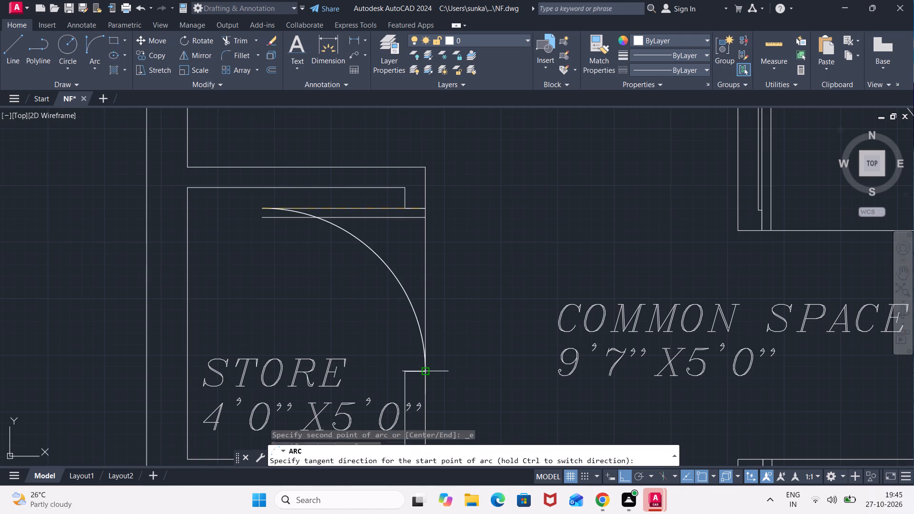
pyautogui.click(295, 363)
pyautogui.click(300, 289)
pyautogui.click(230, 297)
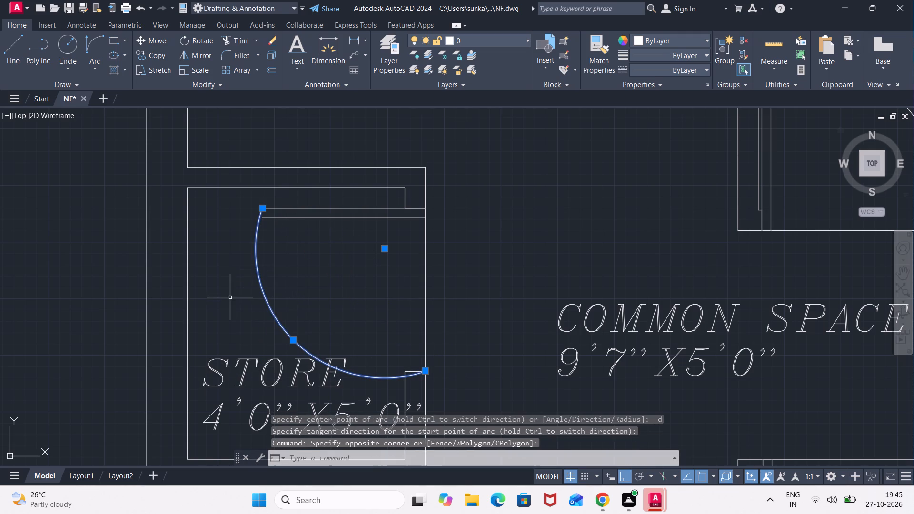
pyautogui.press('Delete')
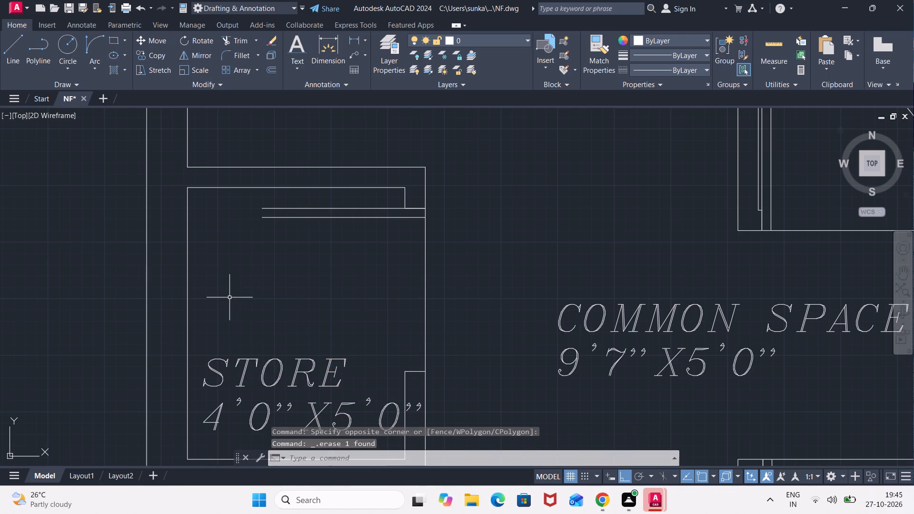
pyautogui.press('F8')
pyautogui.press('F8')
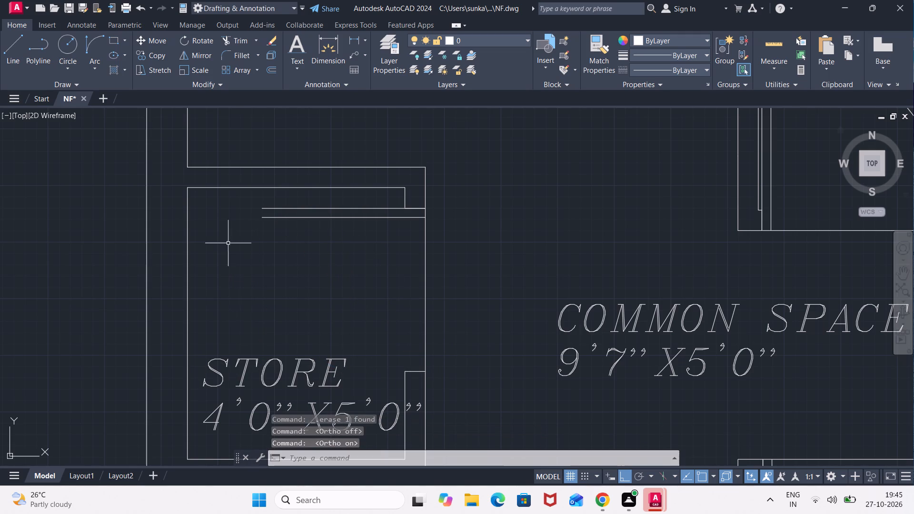
# Draw the Store door's swing arc by start, end and direction, from the upper leaf line's free end to the lower jamb corner, starting straight downward.
pyautogui.click(92, 60)
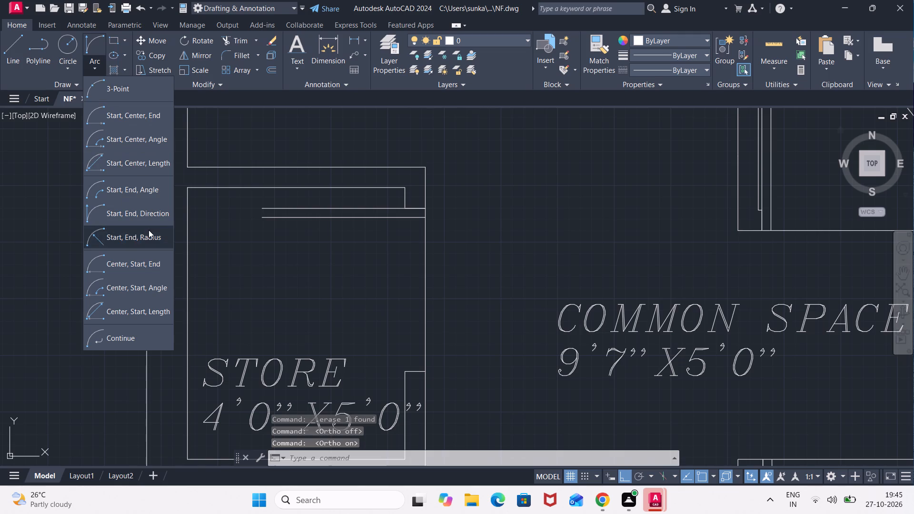
pyautogui.click(151, 213)
pyautogui.click(261, 207)
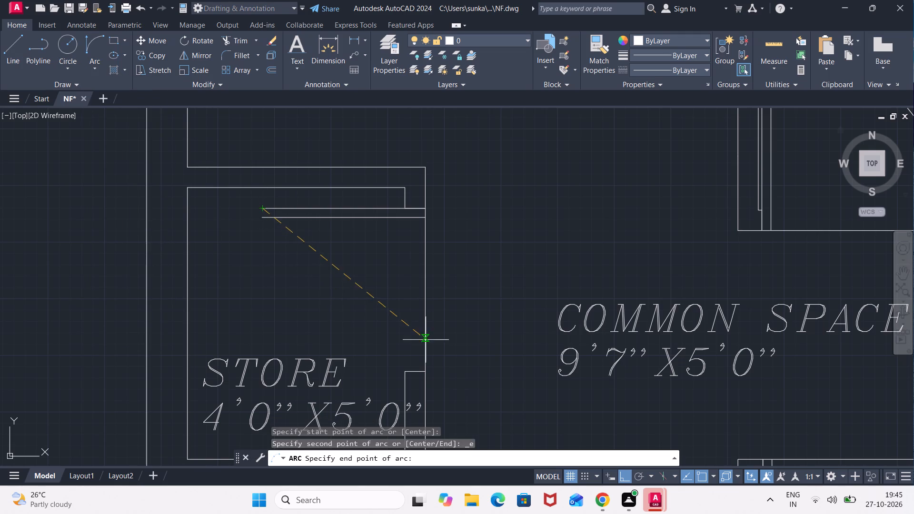
pyautogui.click(427, 369)
pyautogui.click(385, 376)
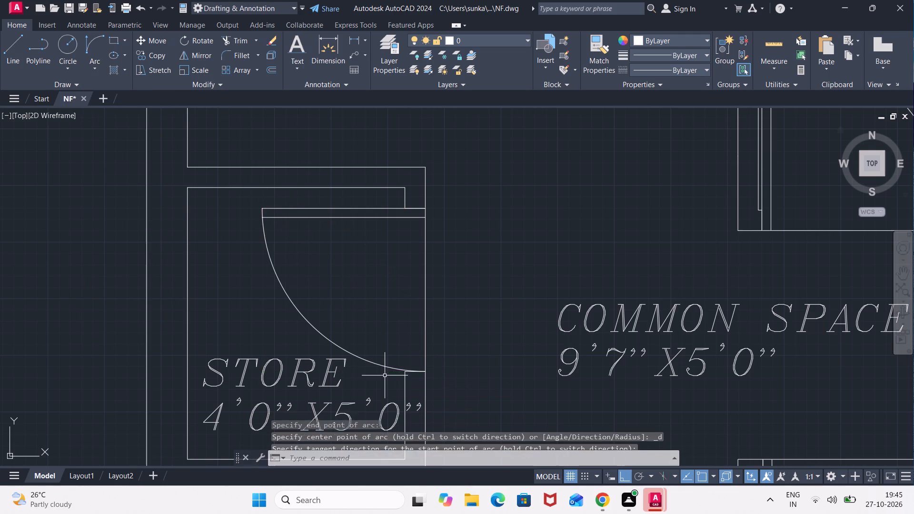
# Trim the end of the offset leaf line that projects beyond the Store door's swing arc.
pyautogui.scroll(3, 257, 162)
pyautogui.moveTo(267, 315); pyautogui.dragTo(369, 83, button='middle')
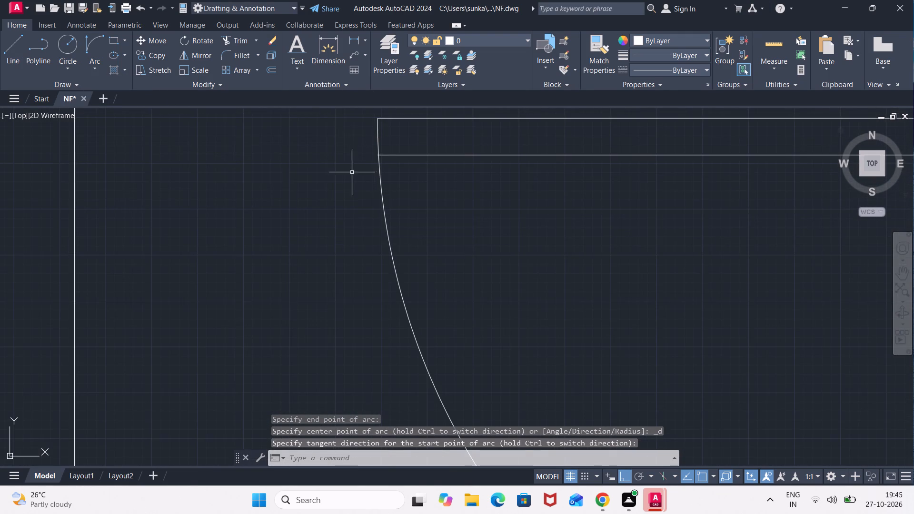
pyautogui.scroll(1, 368, 159)
pyautogui.moveTo(369, 159); pyautogui.dragTo(354, 246, button='middle')
pyautogui.scroll(2, 357, 245)
pyautogui.press('Escape')
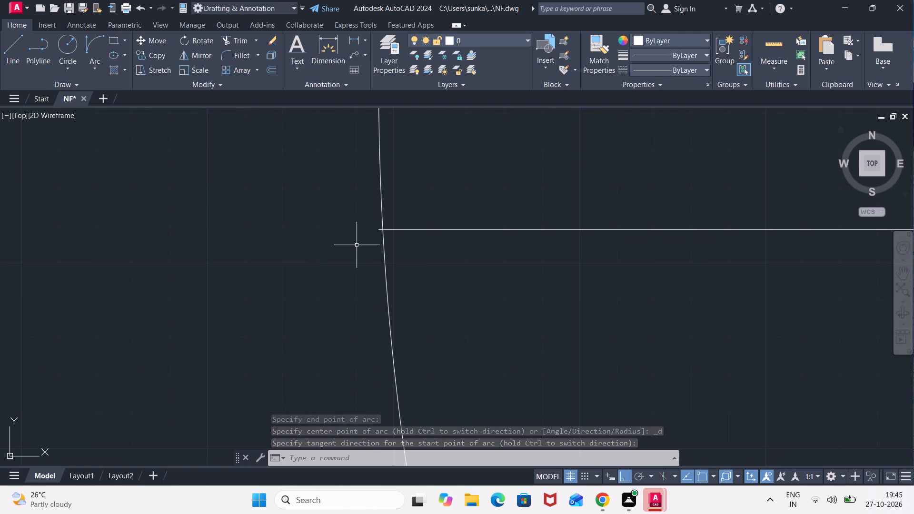
pyautogui.write('TR')
pyautogui.press('Return')
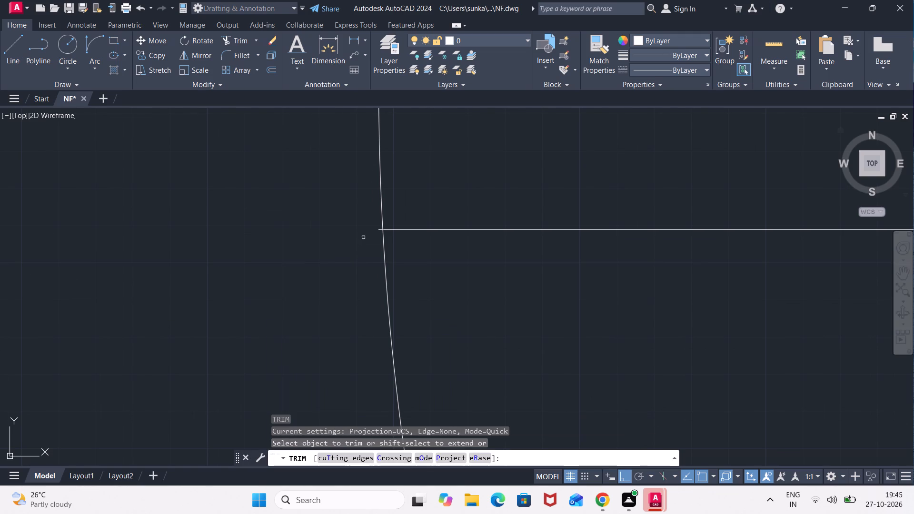
pyautogui.scroll(2, 377, 233)
pyautogui.click(378, 226)
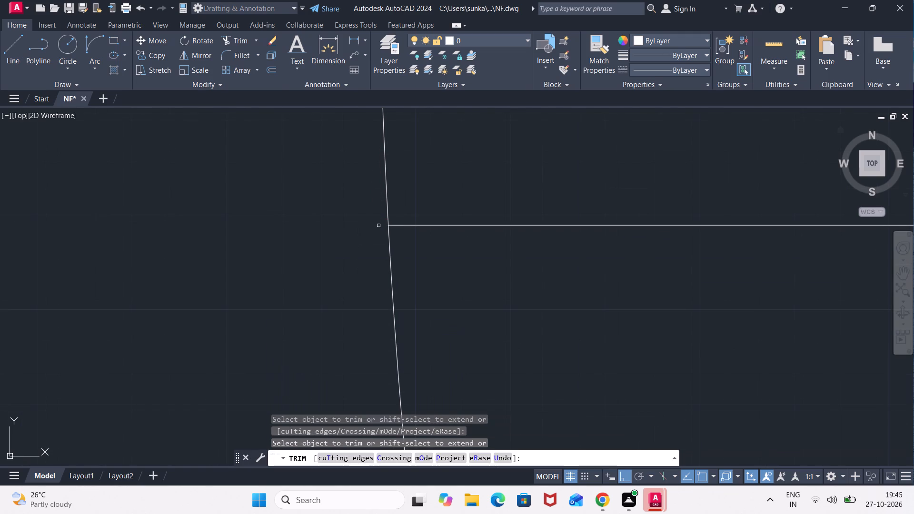
pyautogui.press('Escape')
# Draw a 4' horizontal line in the empty space east of the plan, with a 4' vertical line rising from its right end.
pyautogui.scroll(-5, 474, 261)
pyautogui.scroll(-5, 604, 291)
pyautogui.moveTo(621, 307); pyautogui.dragTo(515, 238, button='middle')
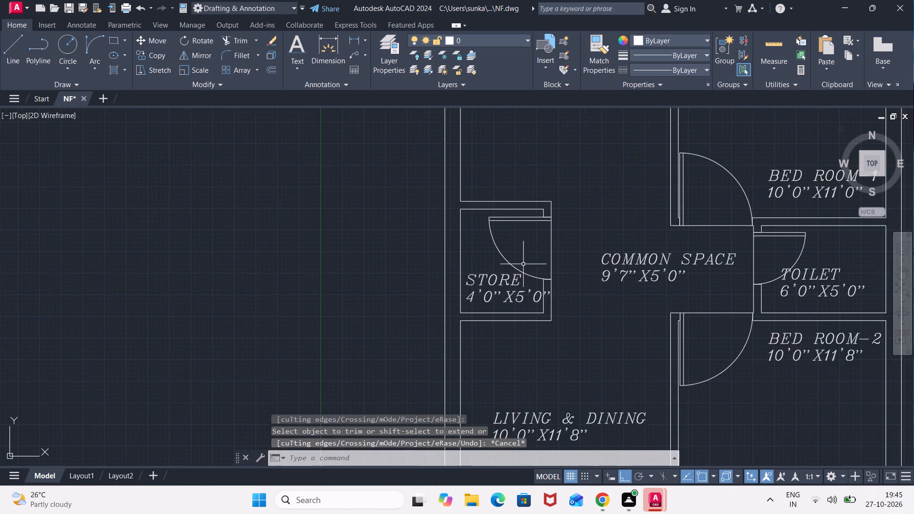
pyautogui.scroll(-3, 573, 306)
pyautogui.moveTo(589, 322); pyautogui.dragTo(541, 243, button='middle')
pyautogui.scroll(2, 540, 295)
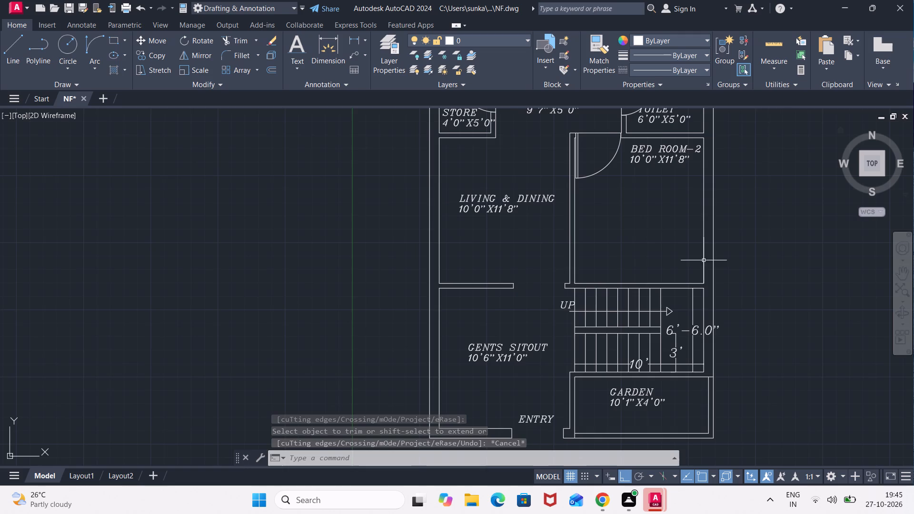
pyautogui.moveTo(707, 262); pyautogui.dragTo(602, 278, button='middle')
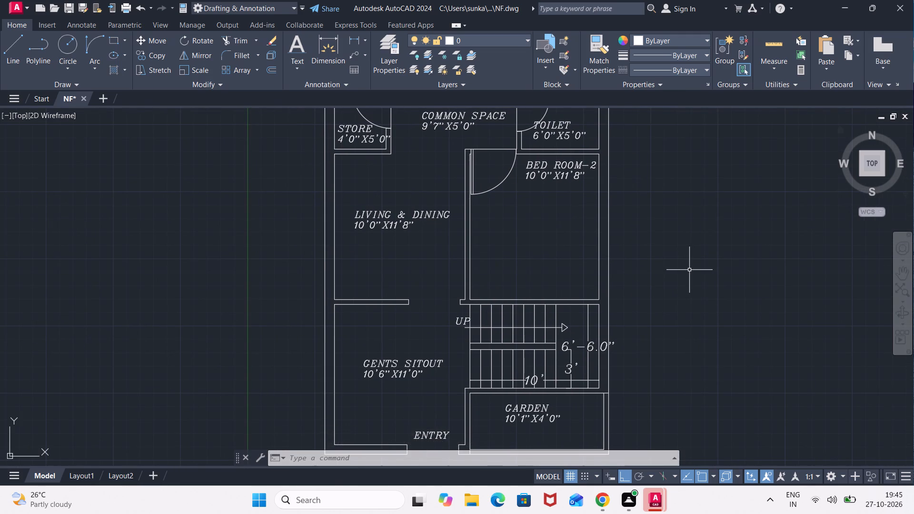
pyautogui.press('l')
pyautogui.press('Return')
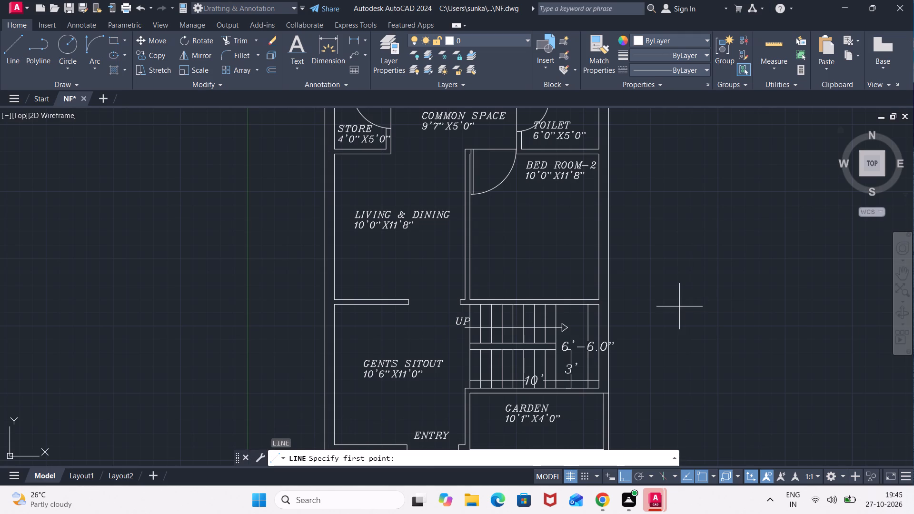
pyautogui.click(679, 306)
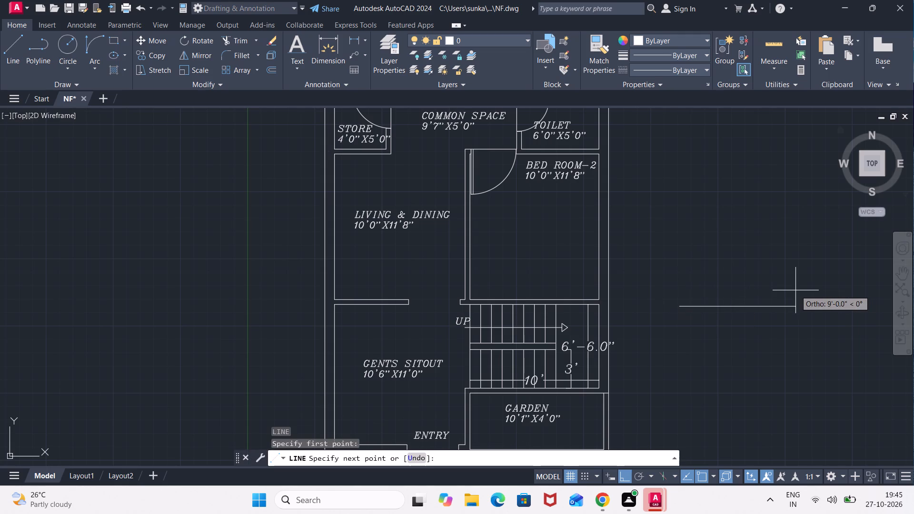
pyautogui.write("4'")
pyautogui.press('Return')
pyautogui.write("4'")
pyautogui.press('Return')
pyautogui.press('Escape')
# Offset the new 4' vertical line 2" to the left to give the door leaf its thickness.
pyautogui.press('o')
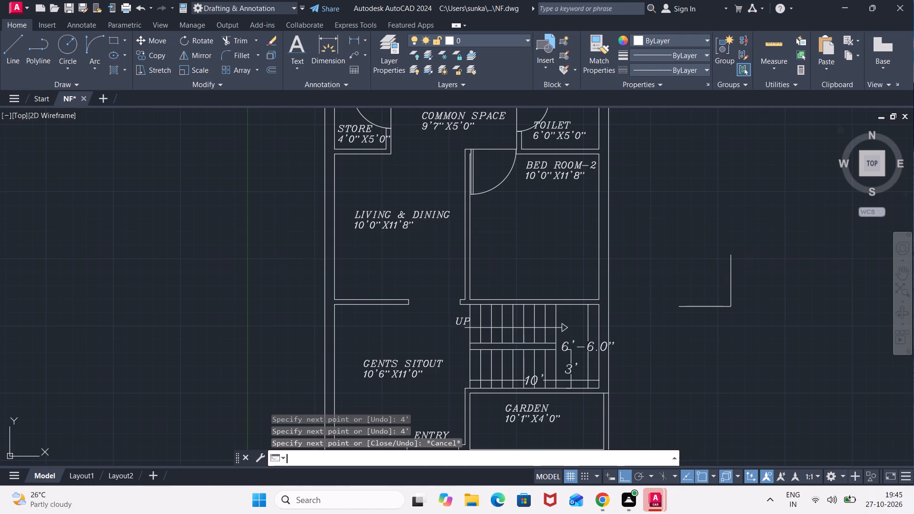
pyautogui.press('Return')
pyautogui.press('Return')
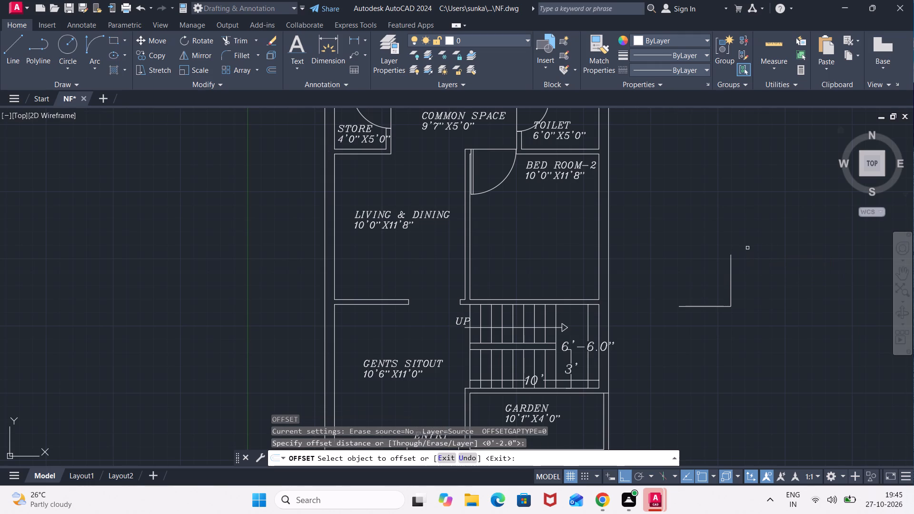
pyautogui.click(731, 278)
pyautogui.click(665, 283)
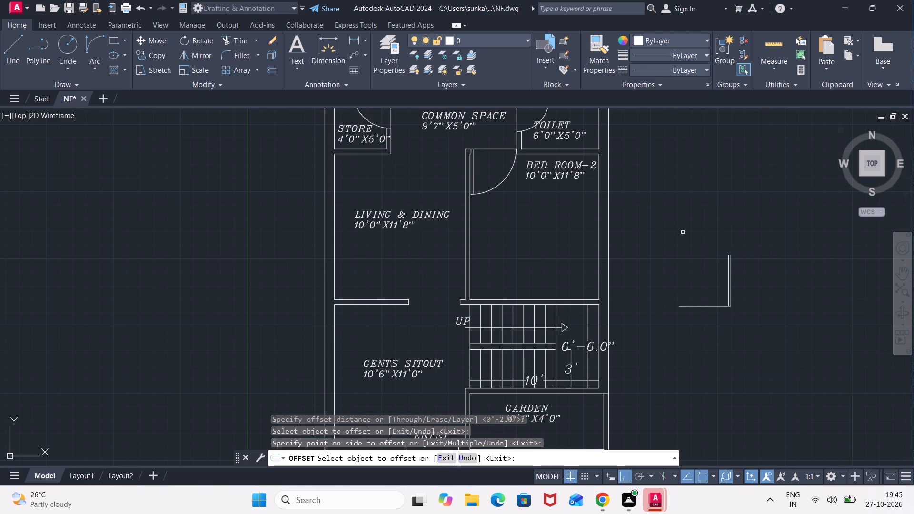
# Draw the swing arc by start, end and direction, from the outer leaf line's top to the base line's left end, starting horizontally leftward.
pyautogui.click(90, 66)
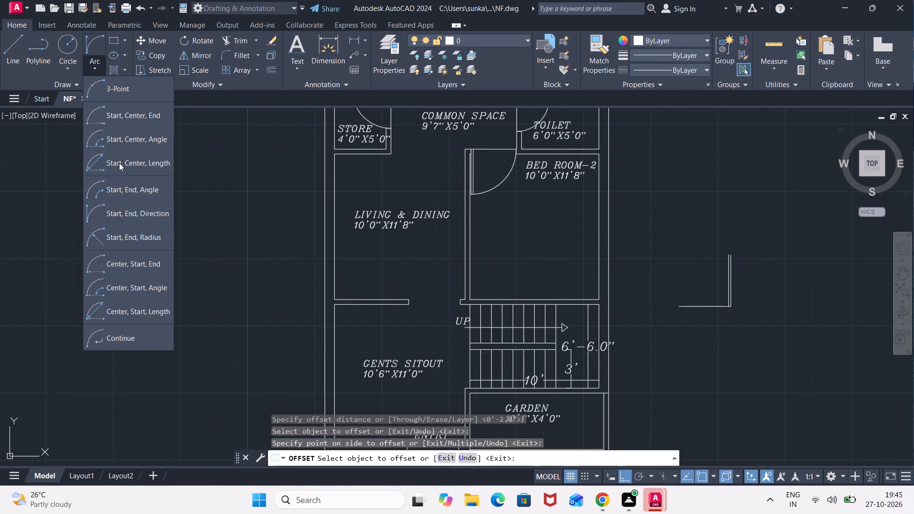
pyautogui.click(138, 217)
pyautogui.scroll(1, 729, 254)
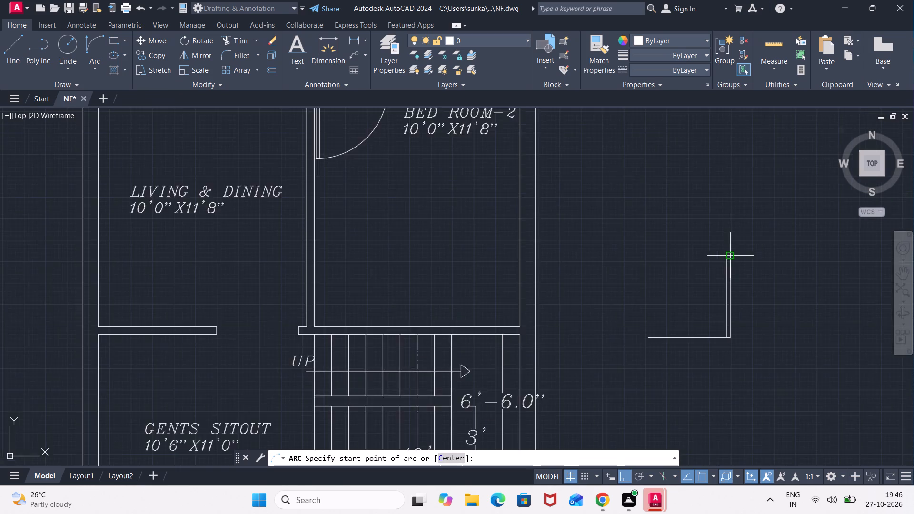
pyautogui.scroll(1, 729, 254)
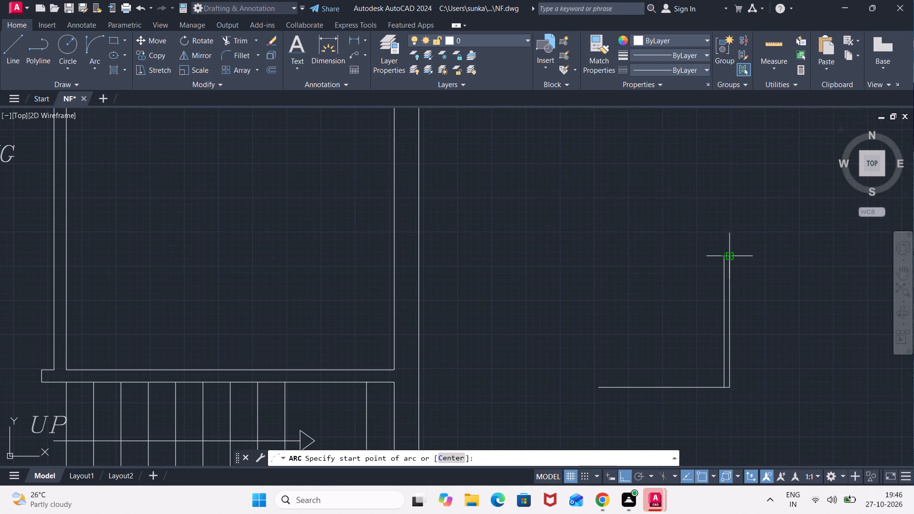
pyautogui.click(732, 254)
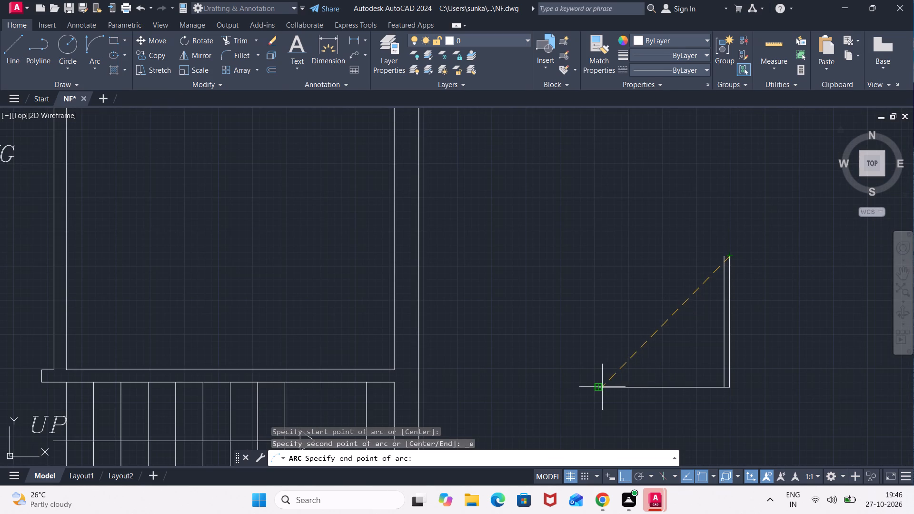
pyautogui.click(600, 386)
pyautogui.click(566, 316)
# Trim the end of the inner leaf line that projects above the 4' door's swing arc.
pyautogui.scroll(3, 754, 264)
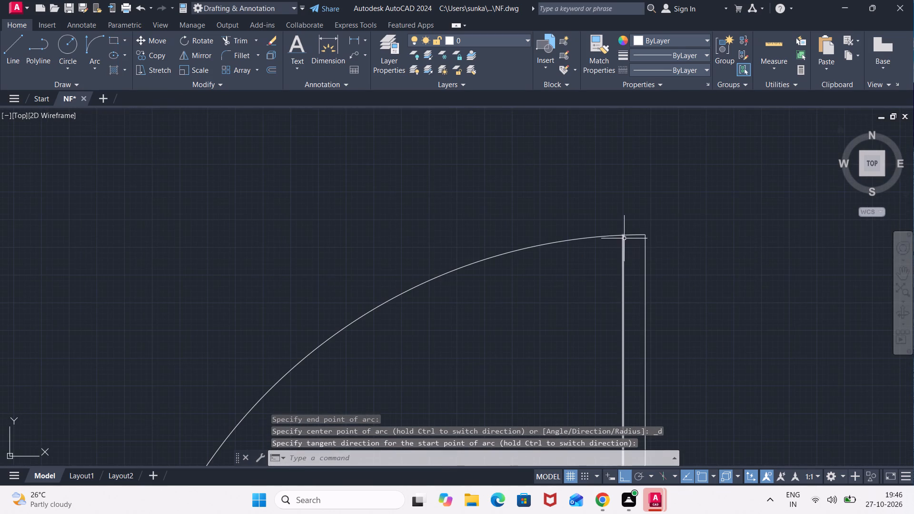
pyautogui.scroll(6, 624, 238)
pyautogui.press('Escape')
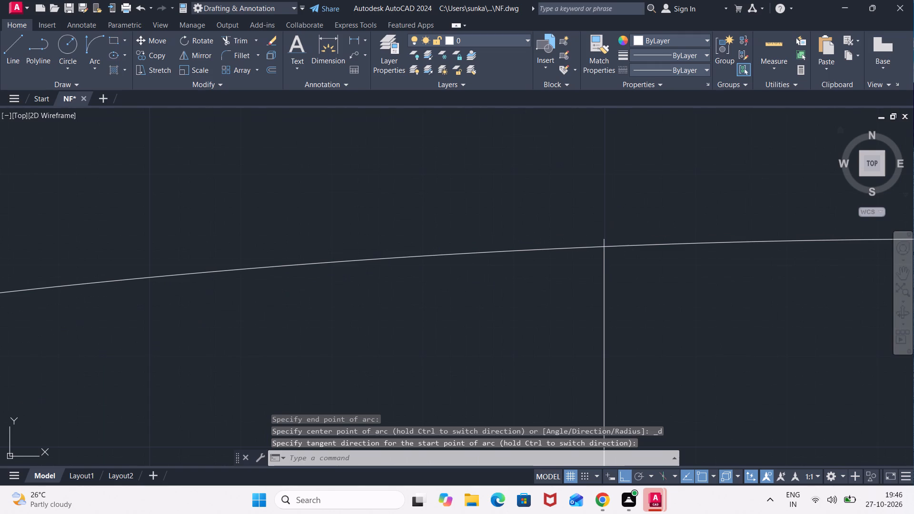
pyautogui.write('TR')
pyautogui.press('Return')
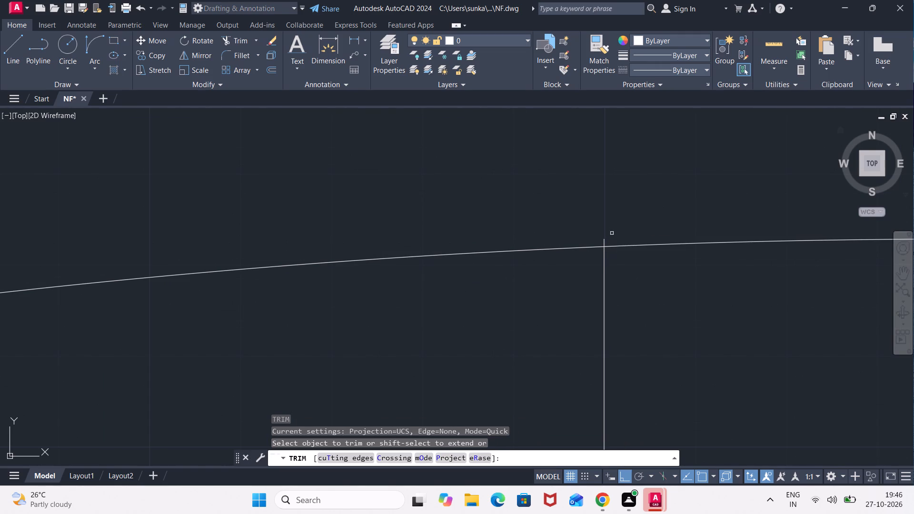
pyautogui.click(605, 241)
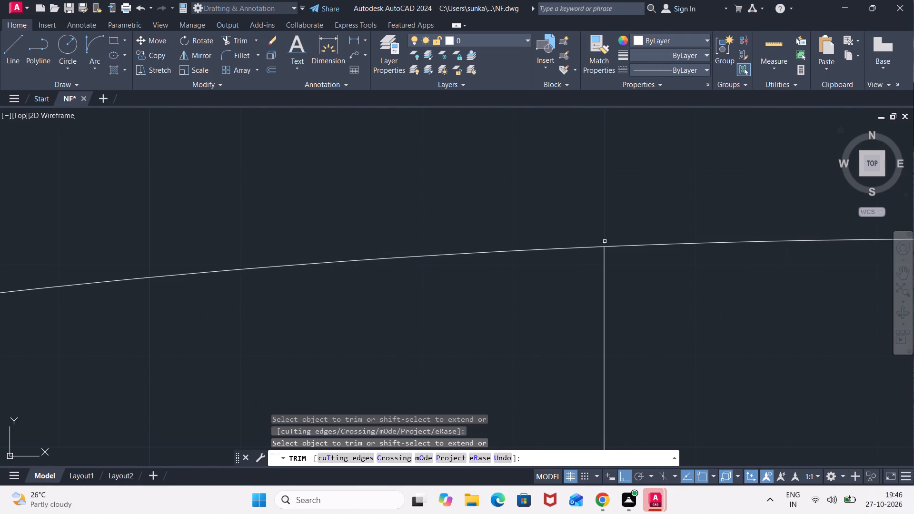
pyautogui.press('Escape')
# Move the complete 4' door by its lower right corner to the wall stub's lower corner at the Living & Dining and Gents Sitout opening.
pyautogui.scroll(-5, 725, 212)
pyautogui.scroll(-3, 762, 227)
pyautogui.click(770, 212)
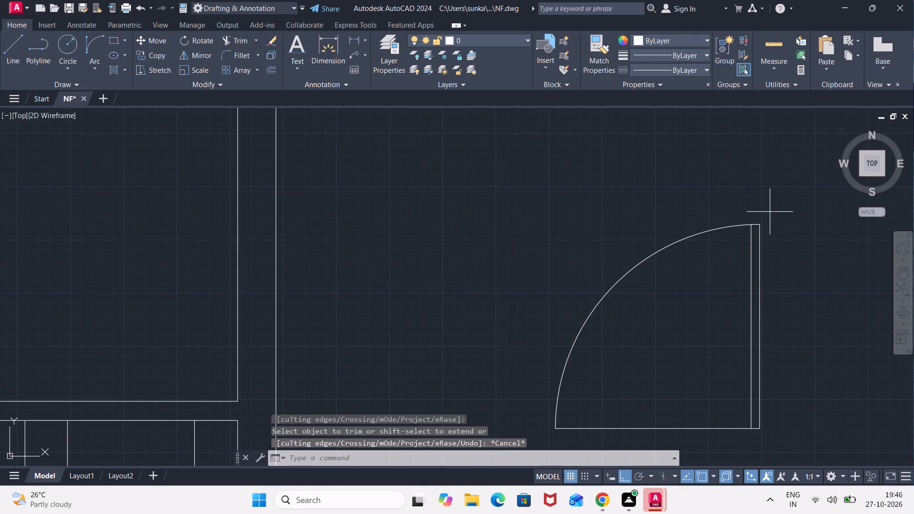
pyautogui.moveTo(656, 336); pyautogui.dragTo(652, 267, button='middle')
pyautogui.click(523, 378)
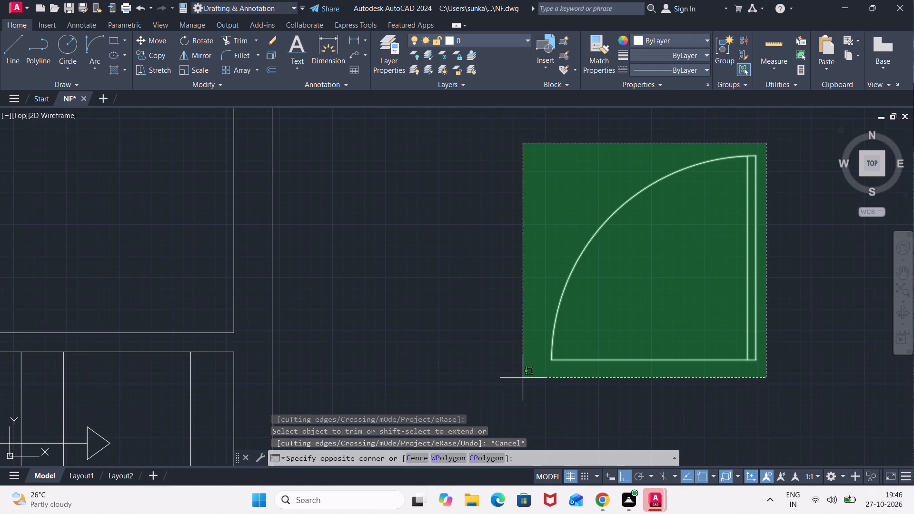
pyautogui.press('m')
pyautogui.press('Return')
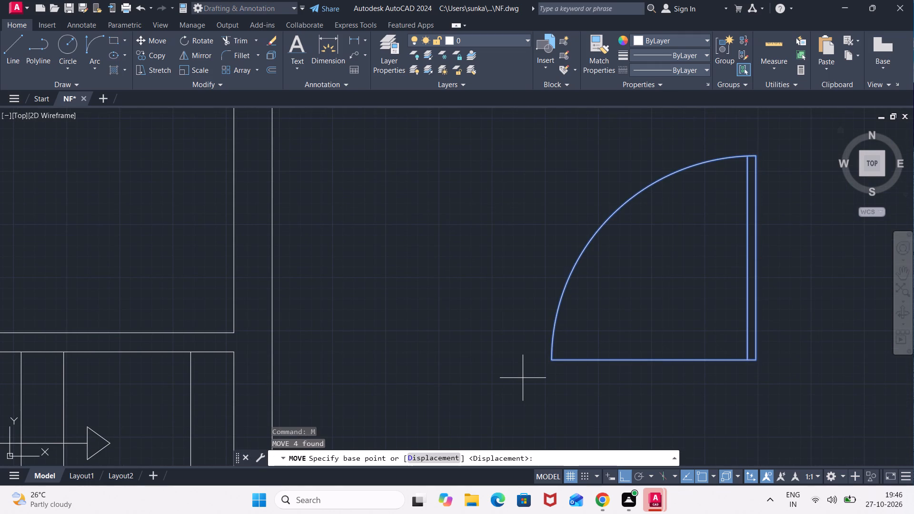
pyautogui.scroll(-3, 535, 377)
pyautogui.scroll(3, 648, 374)
pyautogui.click(641, 356)
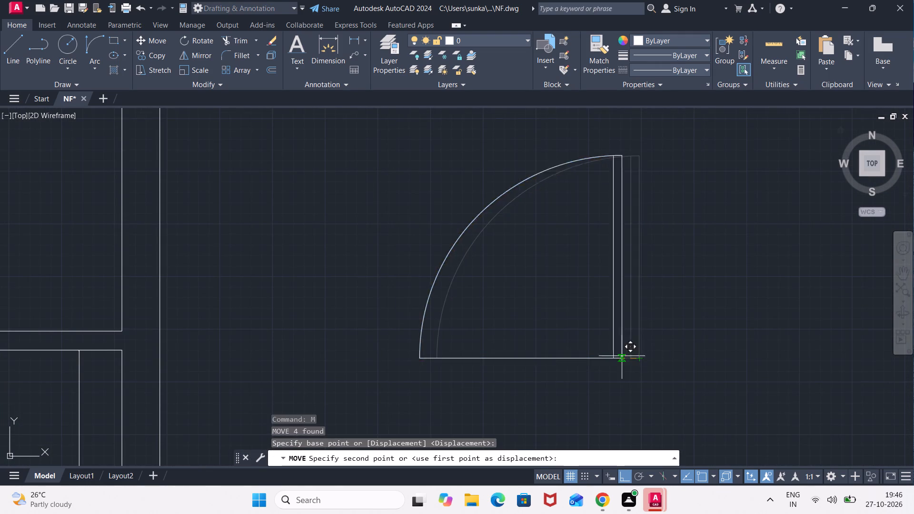
pyautogui.scroll(-4, 425, 350)
pyautogui.moveTo(398, 350); pyautogui.dragTo(512, 333, button='middle')
pyautogui.scroll(1, 386, 330)
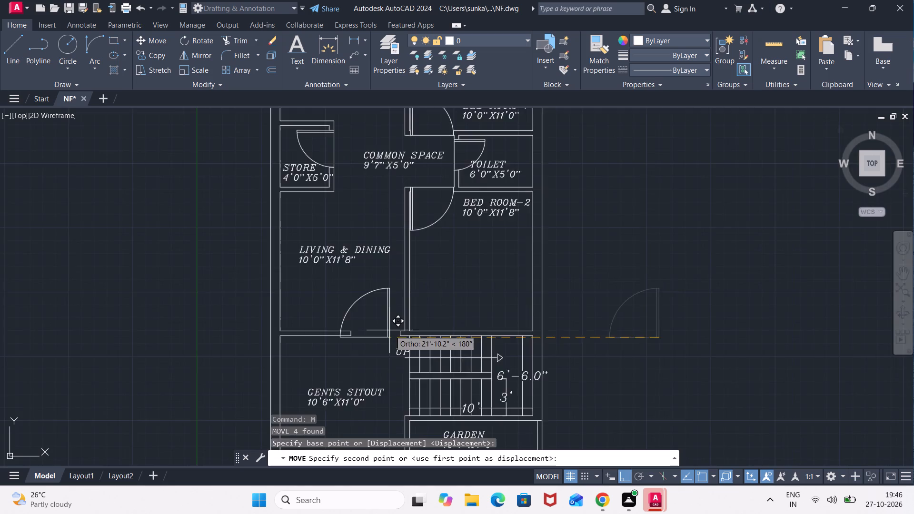
pyautogui.scroll(4, 391, 331)
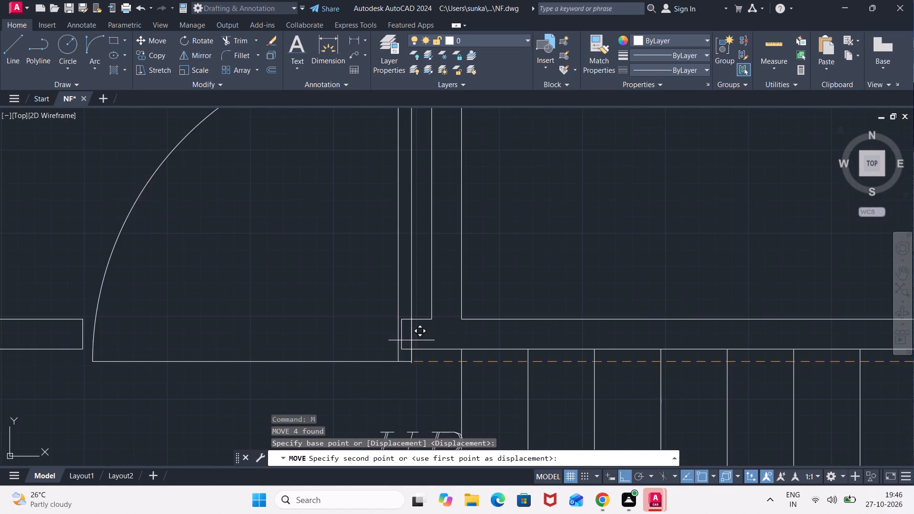
pyautogui.click(403, 348)
# Draw a 4' line running leftward in the empty space east of the stairs, continuing with a 4' vertical line up from its left end.
pyautogui.scroll(-5, 543, 369)
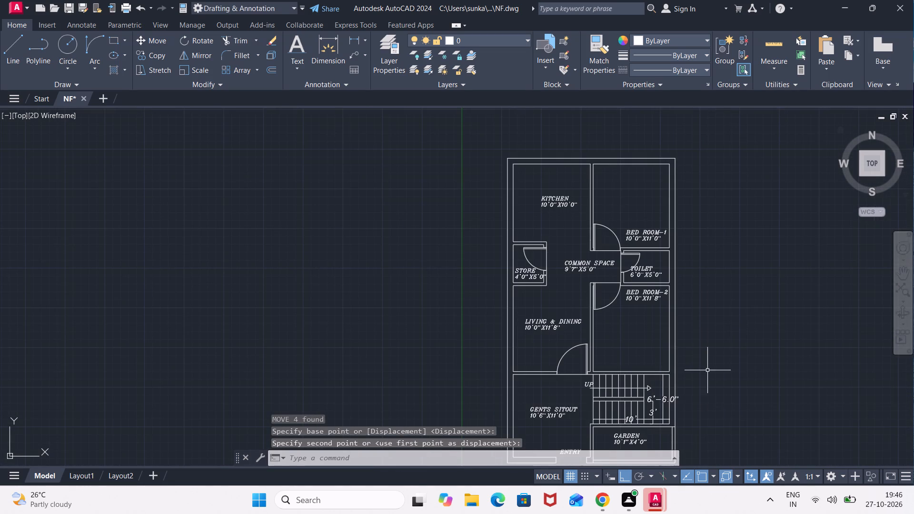
pyautogui.moveTo(712, 372); pyautogui.dragTo(609, 277, button='middle')
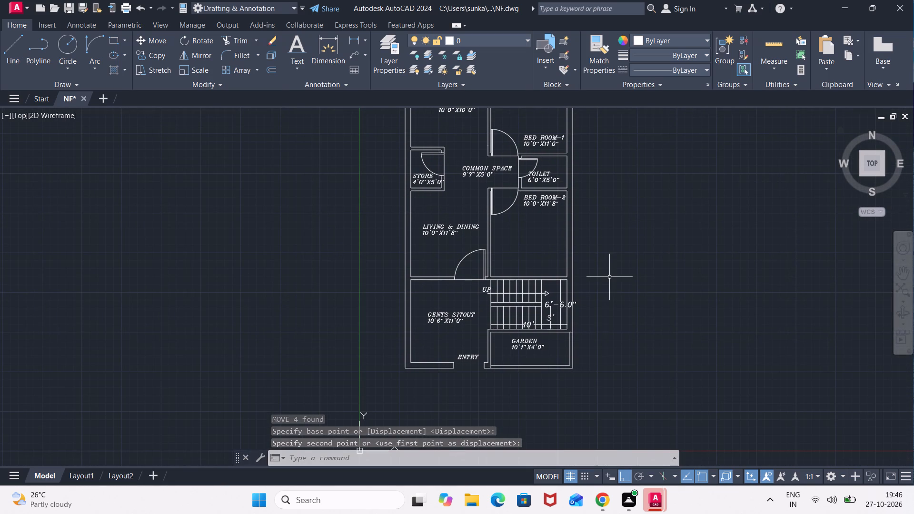
pyautogui.press('l')
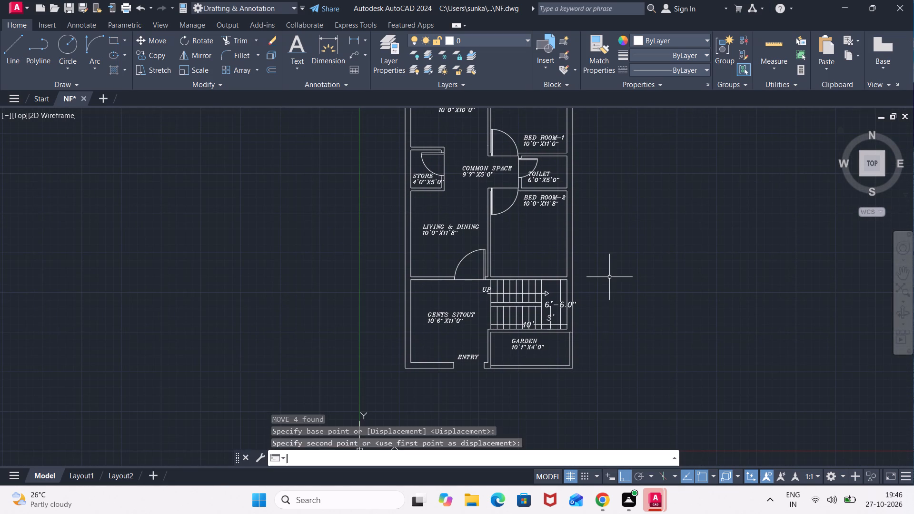
pyautogui.press('Return')
pyautogui.click(739, 301)
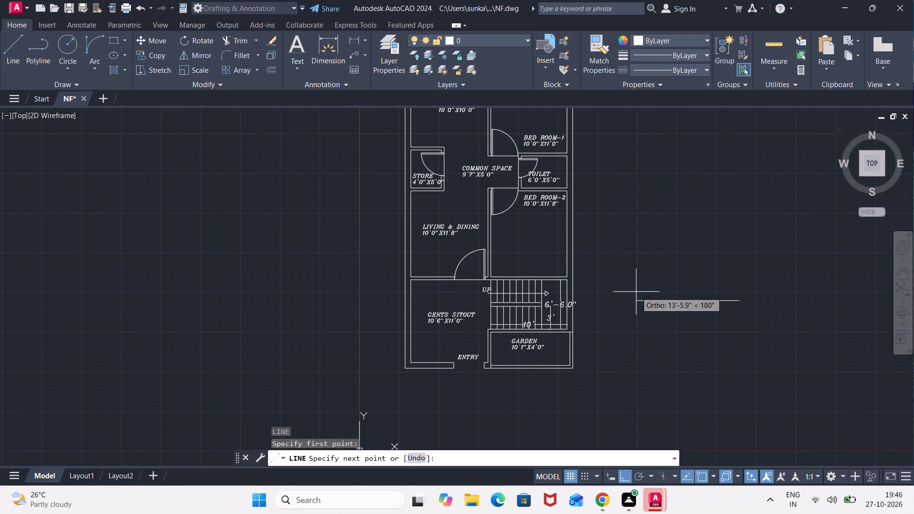
pyautogui.write("4'")
pyautogui.press('Return')
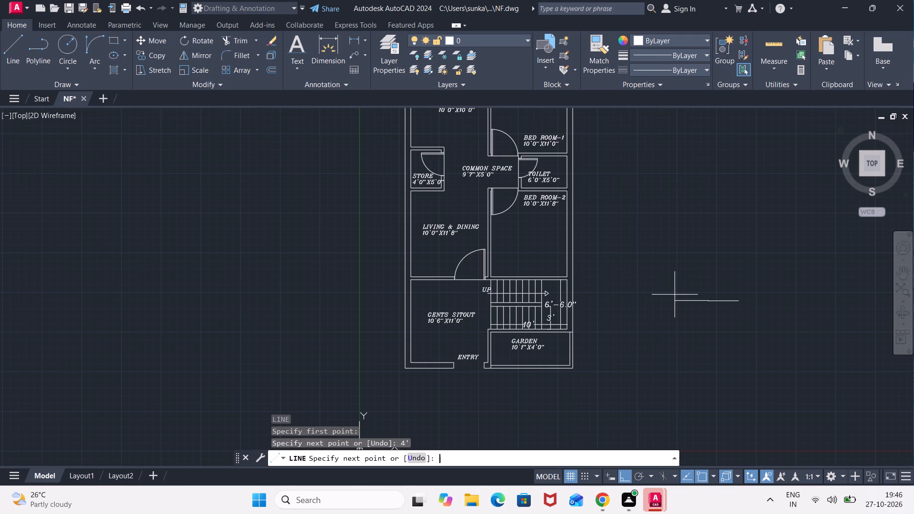
pyautogui.write("4'")
pyautogui.press('Return')
pyautogui.press('Escape')
# Offset the second door's 4' vertical line 2" to the right to form the leaf thickness.
pyautogui.press('o')
pyautogui.press('Return')
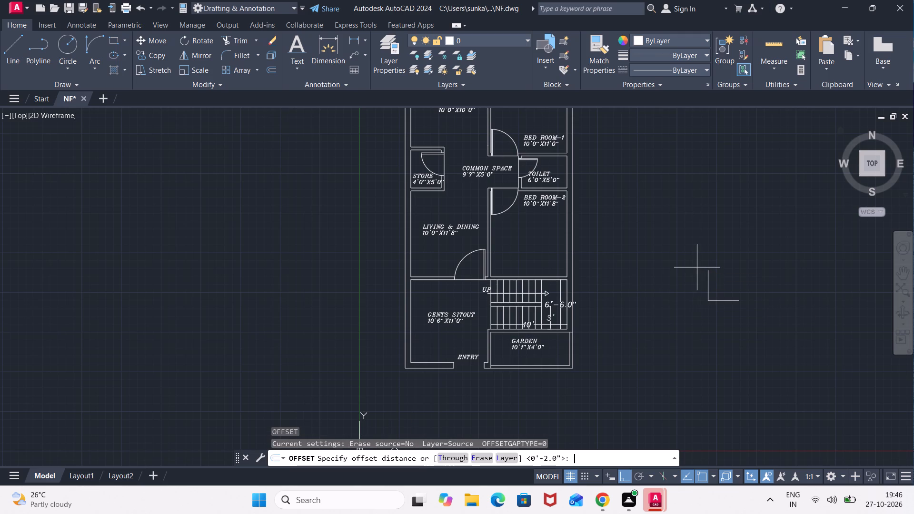
pyautogui.press('Return')
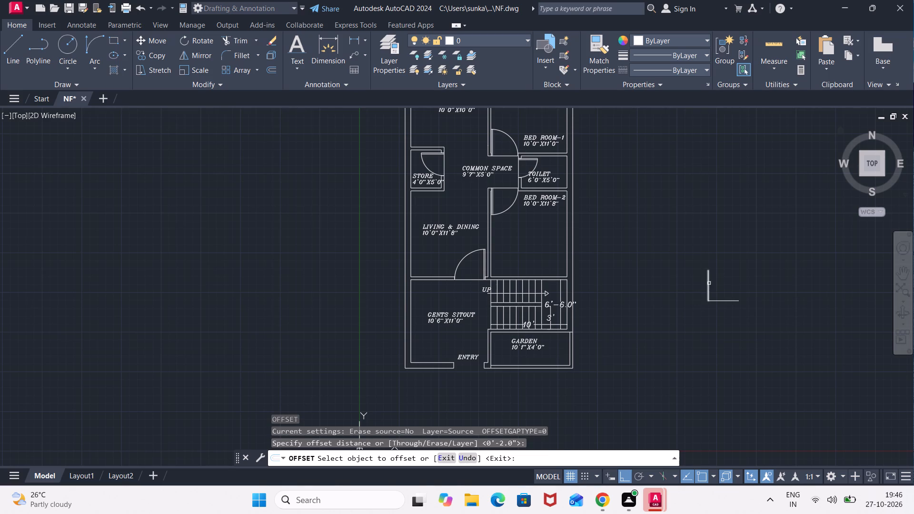
pyautogui.click(709, 284)
pyautogui.click(741, 273)
# Draw the second 4' door's swing arc from the leaf's upper outer end to the threshold line's right end, using Start, End, Direction.
pyautogui.click(98, 56)
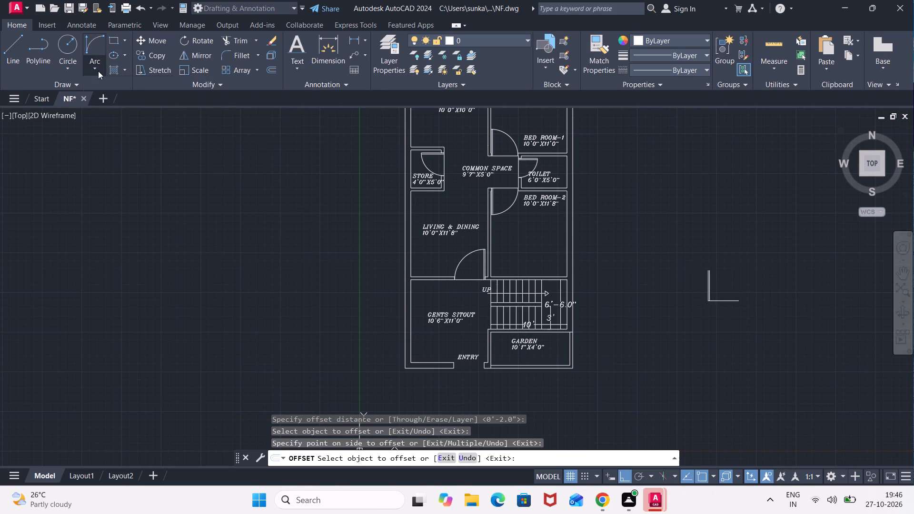
pyautogui.click(131, 210)
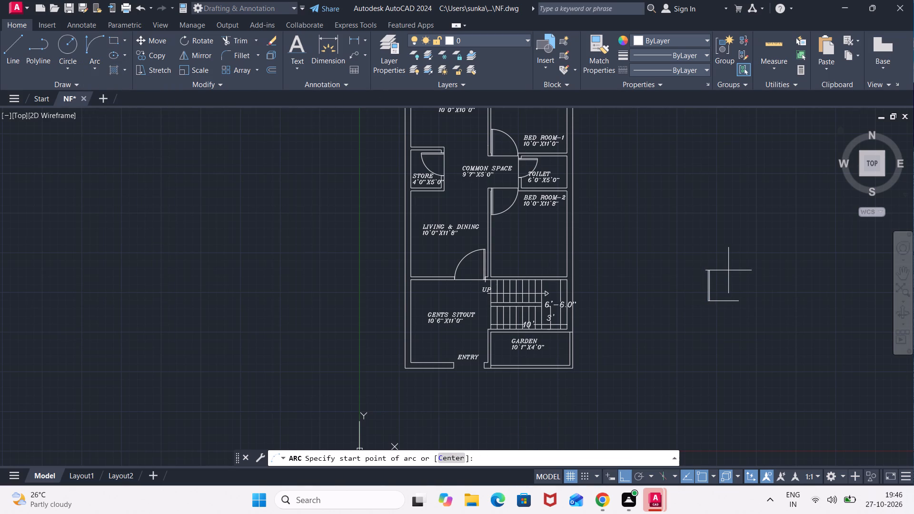
pyautogui.scroll(4, 729, 270)
pyautogui.moveTo(705, 298); pyautogui.dragTo(716, 245, button='middle')
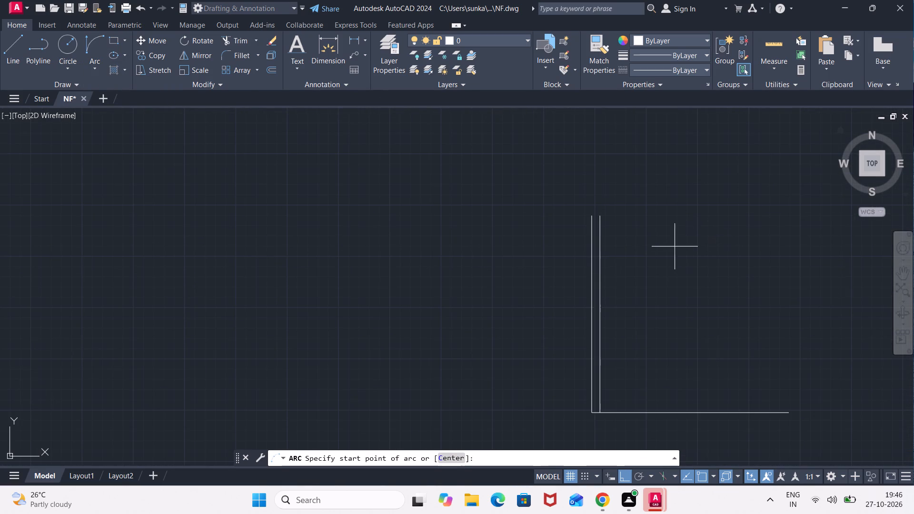
pyautogui.click(592, 217)
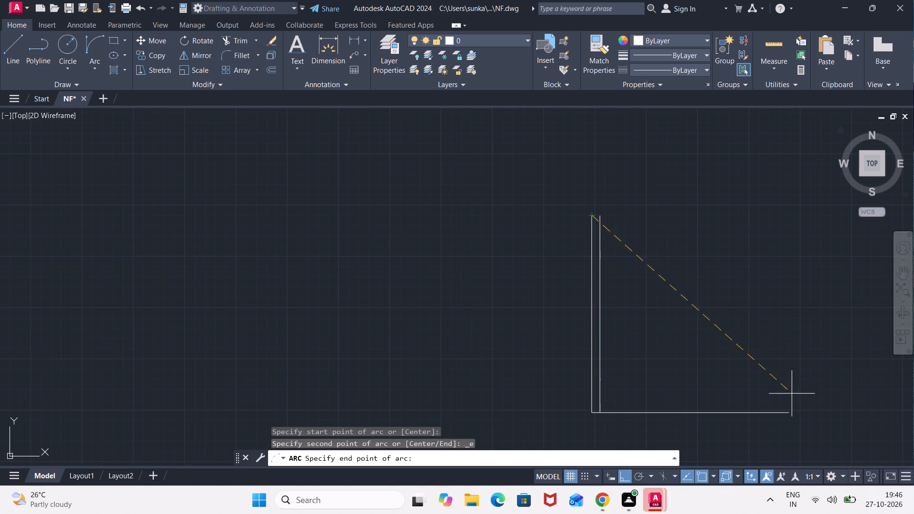
pyautogui.click(787, 411)
pyautogui.click(815, 339)
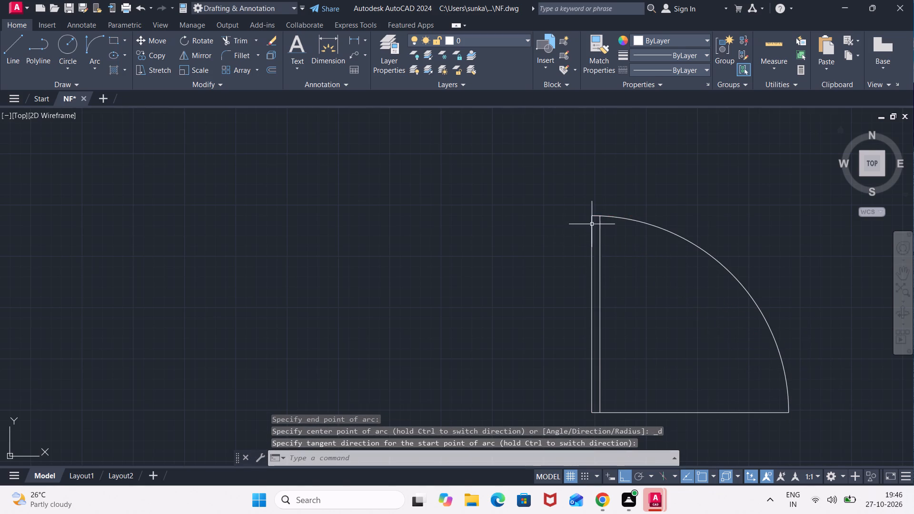
# Trim the end of the inner leaf line that projects above the second door's swing arc.
pyautogui.scroll(3, 592, 224)
pyautogui.moveTo(612, 192); pyautogui.dragTo(611, 265, button='middle')
pyautogui.scroll(2, 588, 259)
pyautogui.scroll(3, 616, 286)
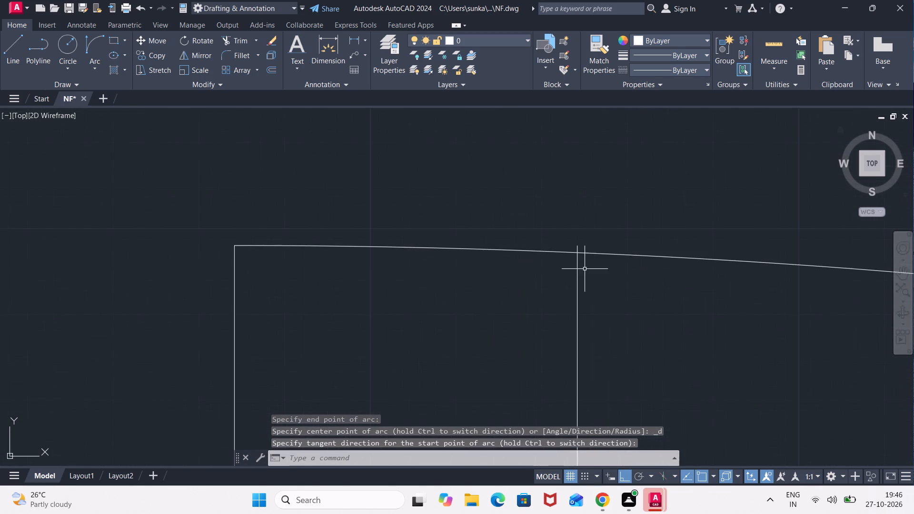
pyautogui.scroll(3, 583, 267)
pyautogui.press('Escape')
pyautogui.write('TR')
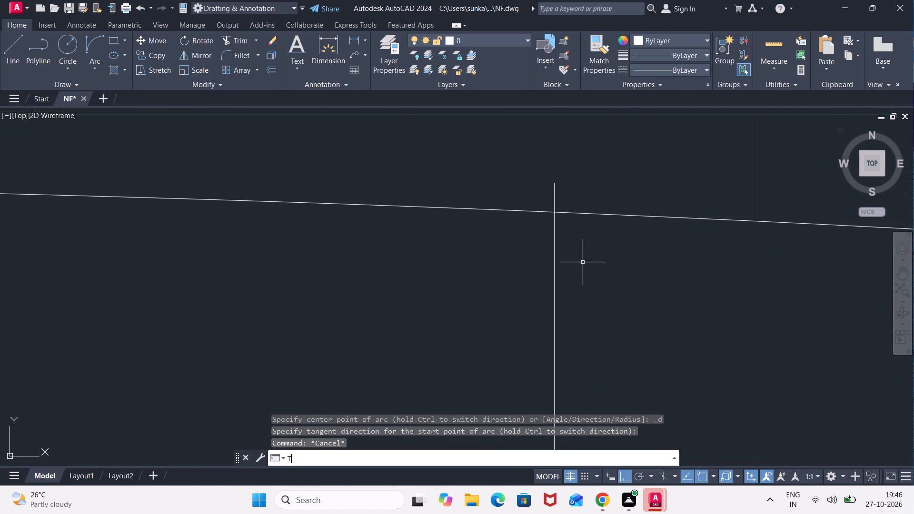
pyautogui.press('Return')
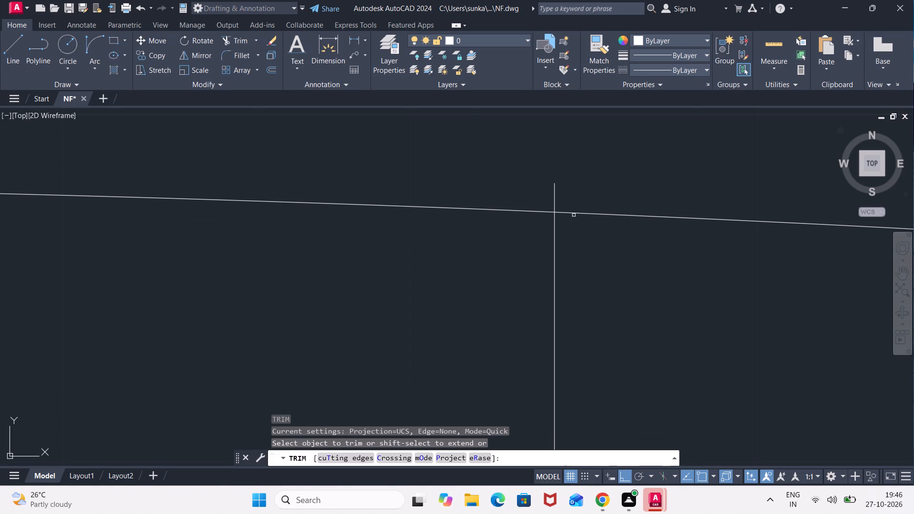
pyautogui.click(571, 198)
pyautogui.click(537, 199)
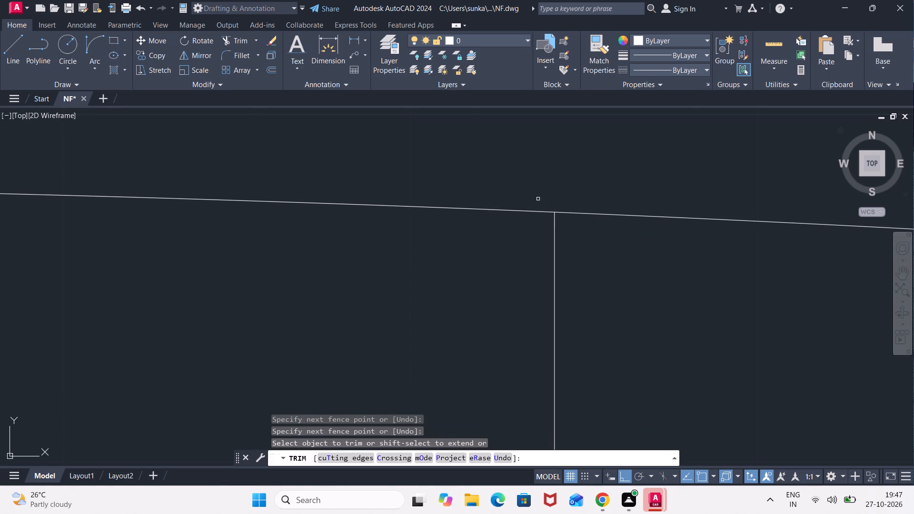
pyautogui.press('Escape')
# Move the complete second door by its lower left corner to the outer wall corner on the left side of the Entry opening.
pyautogui.scroll(-4, 577, 205)
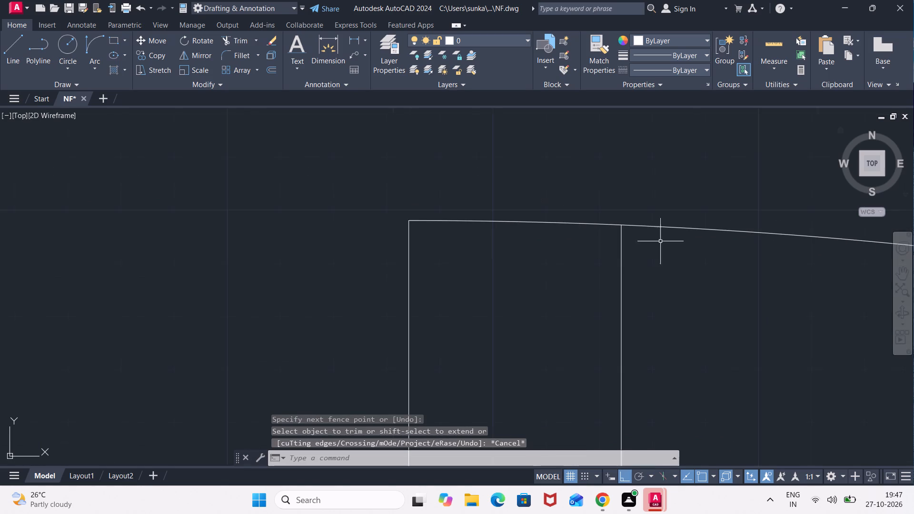
pyautogui.scroll(-5, 735, 328)
pyautogui.moveTo(745, 346); pyautogui.dragTo(475, 157, button='middle')
pyautogui.scroll(-4, 473, 157)
pyautogui.scroll(-2, 655, 282)
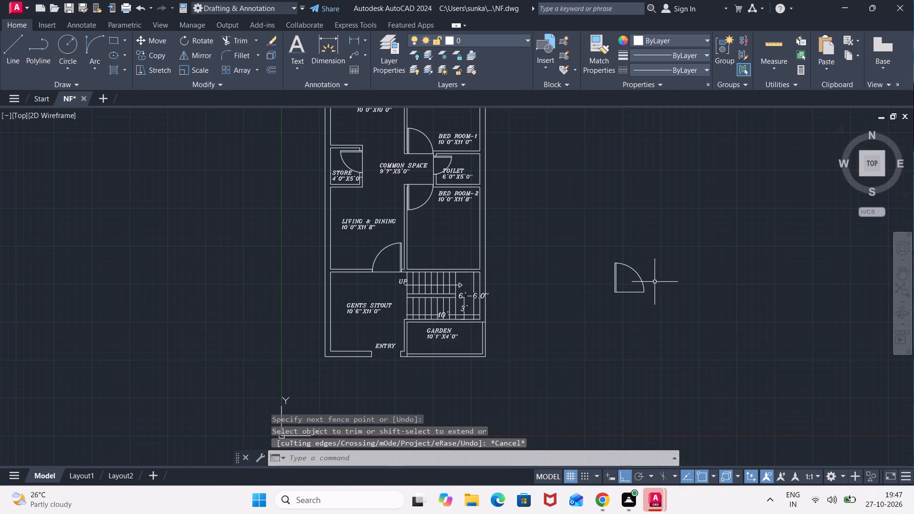
pyautogui.click(591, 249)
pyautogui.click(711, 330)
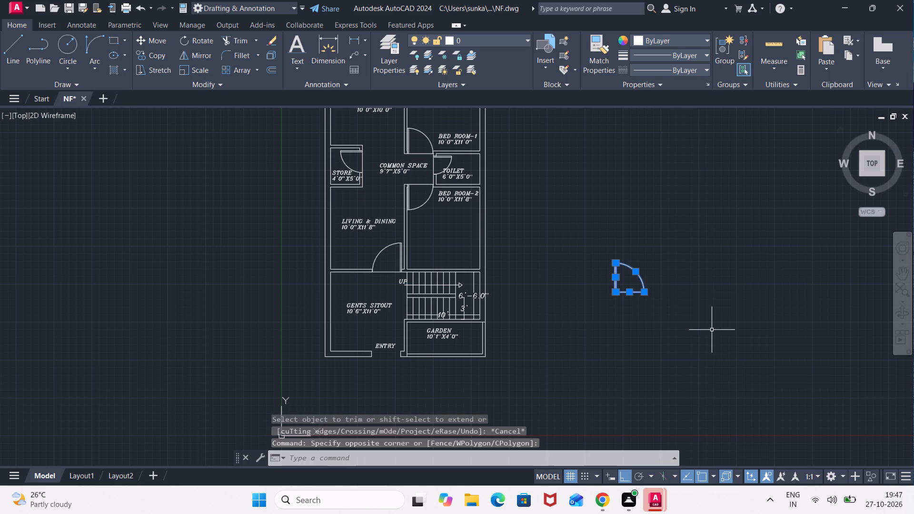
pyautogui.press('m')
pyautogui.press('Return')
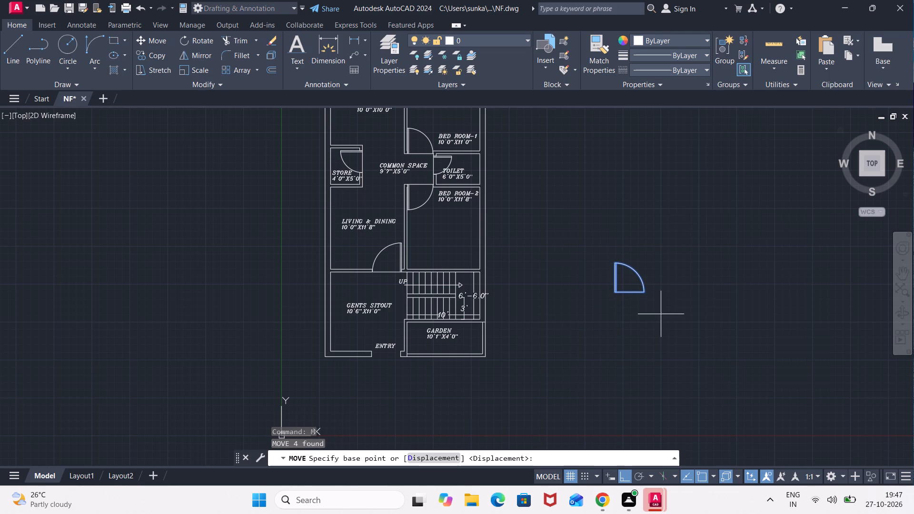
pyautogui.scroll(2, 620, 290)
pyautogui.click(606, 297)
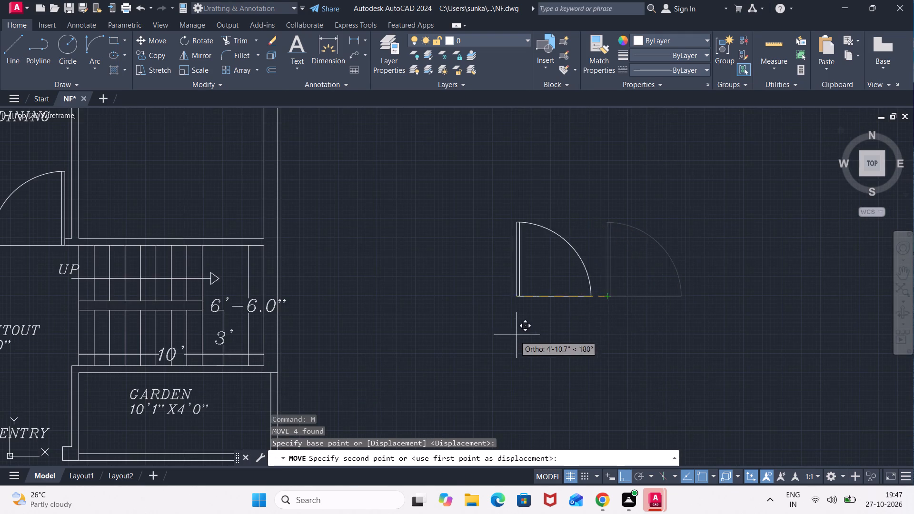
pyautogui.scroll(-2, 510, 337)
pyautogui.moveTo(510, 338); pyautogui.dragTo(678, 253, button='middle')
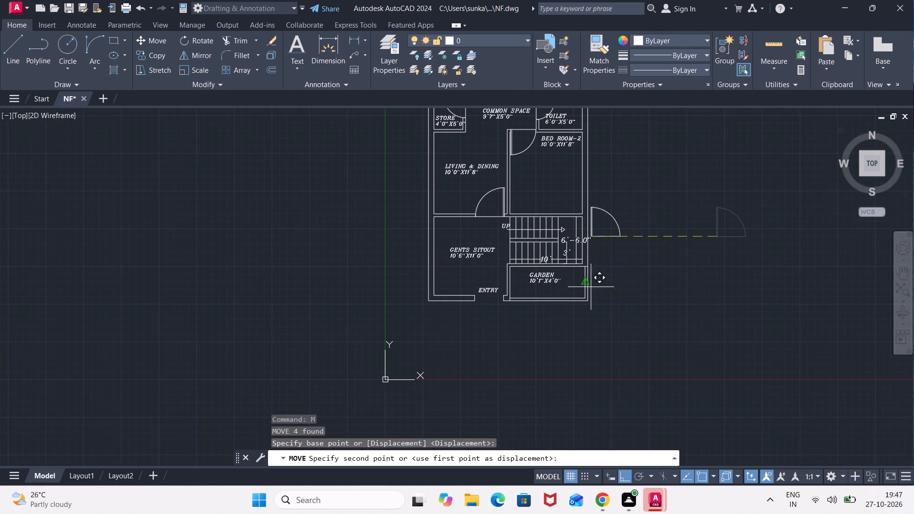
pyautogui.scroll(3, 501, 302)
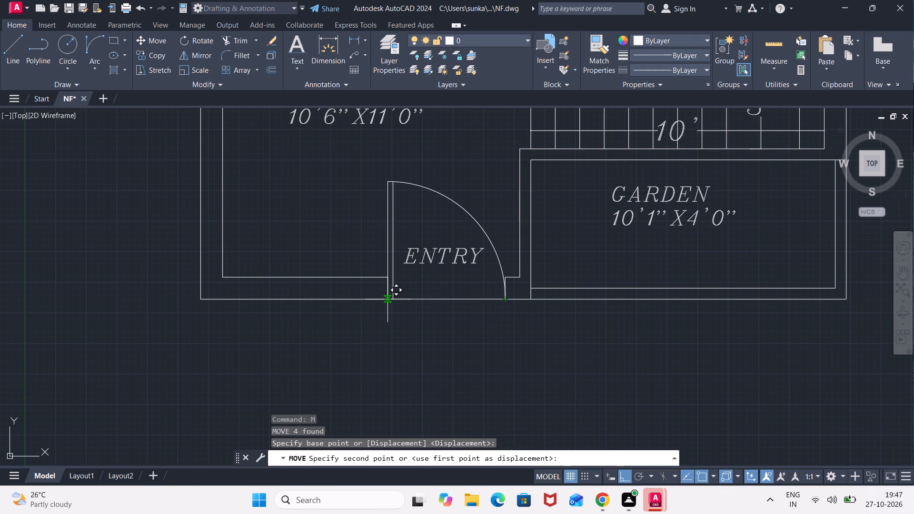
pyautogui.click(388, 297)
# Draw the entry step outline below the outer wall: 2' down, about 5'-6" to the right, and back up to the wall.
pyautogui.scroll(-2, 443, 322)
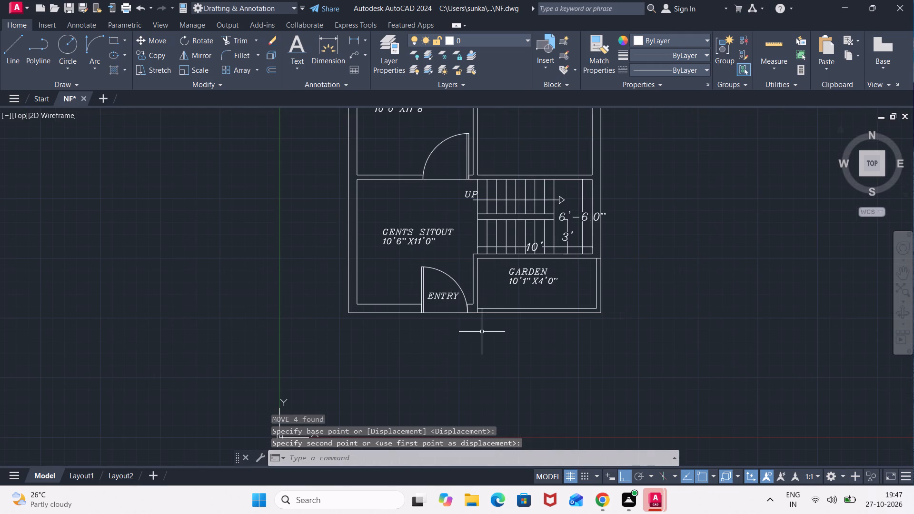
pyautogui.press('l')
pyautogui.press('Return')
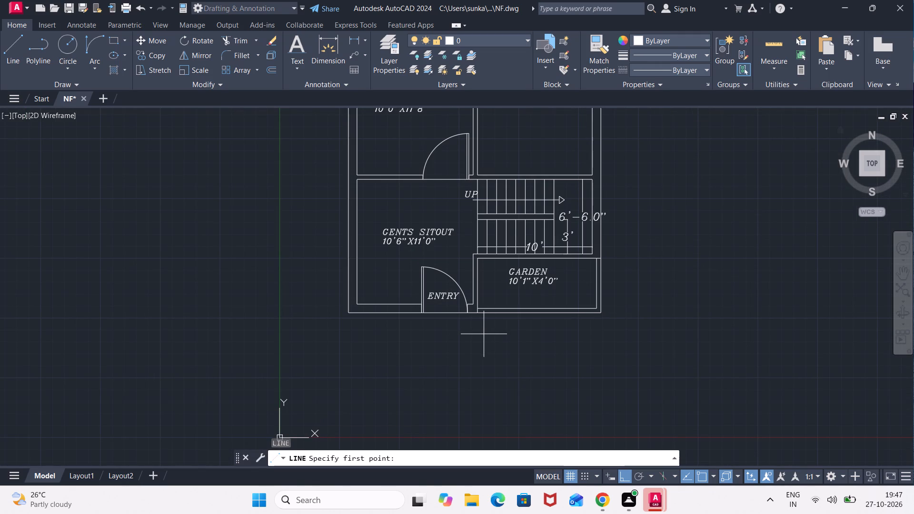
pyautogui.scroll(2, 415, 337)
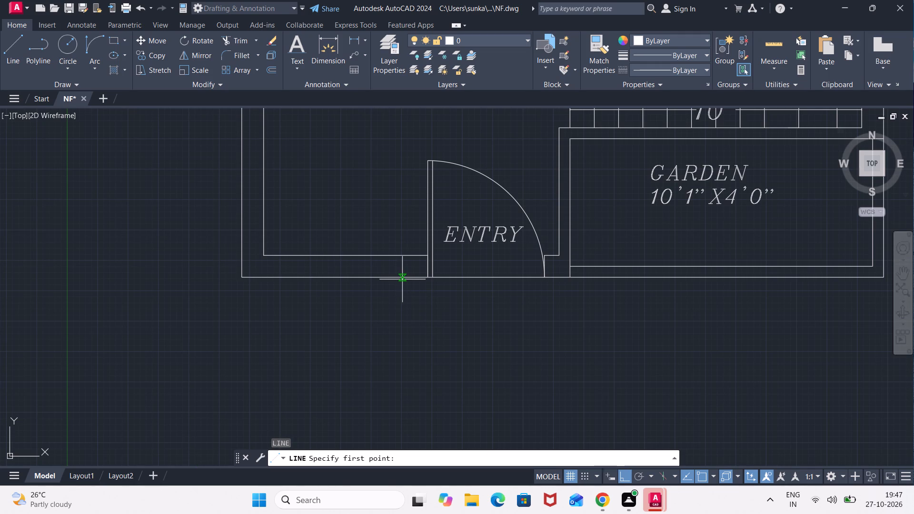
pyautogui.click(402, 279)
pyautogui.write("2'")
pyautogui.press('Return')
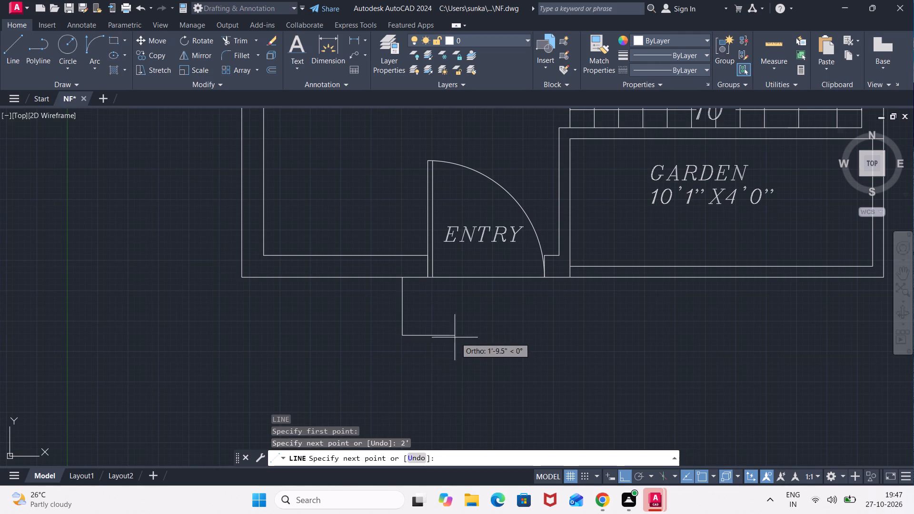
pyautogui.click(563, 326)
pyautogui.click(563, 273)
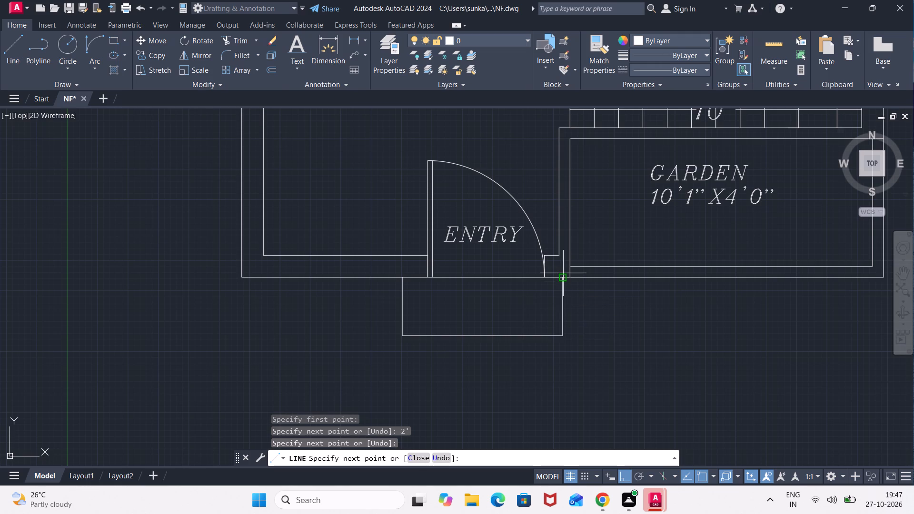
pyautogui.press('Escape')
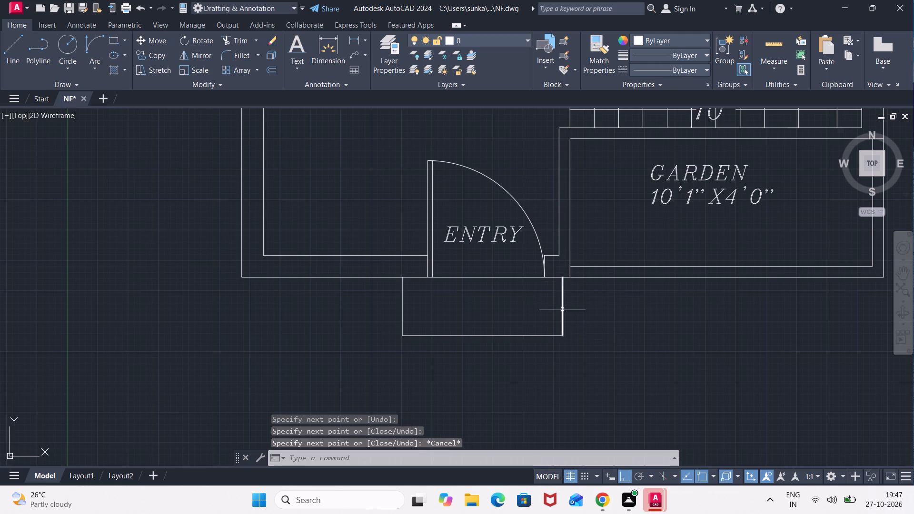
# Draw a horizontal line between the midpoints of the entry step outline's two sides to divide it into two treads.
pyautogui.press('l')
pyautogui.press('Return')
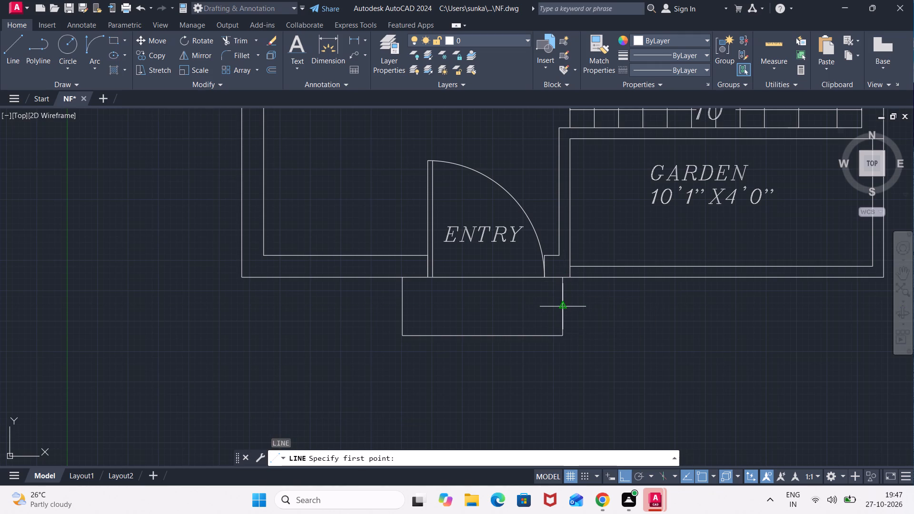
pyautogui.click(563, 306)
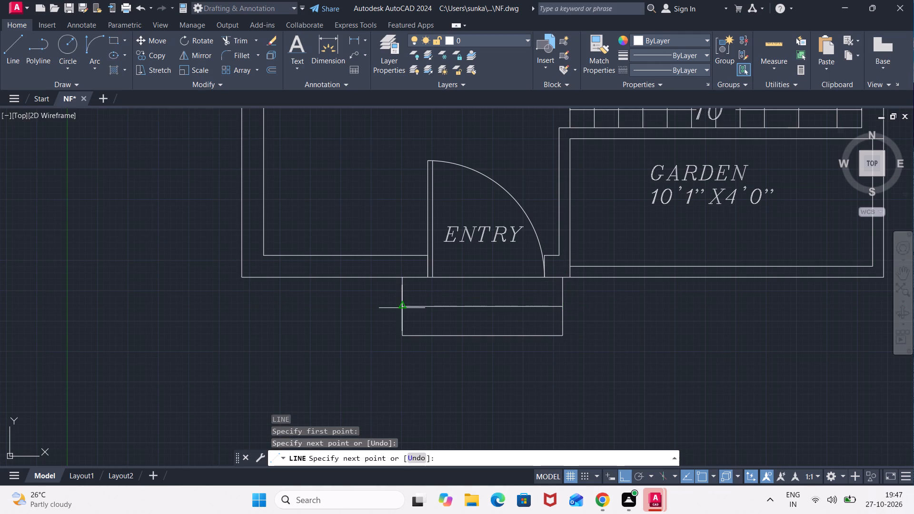
pyautogui.click(402, 308)
pyautogui.press('Escape')
pyautogui.press('Escape')
# Draw half of an entry arrowhead above the ENTRY label: a short horizontal base and, with Ortho off, a line slanting up to the left.
pyautogui.scroll(-2, 521, 313)
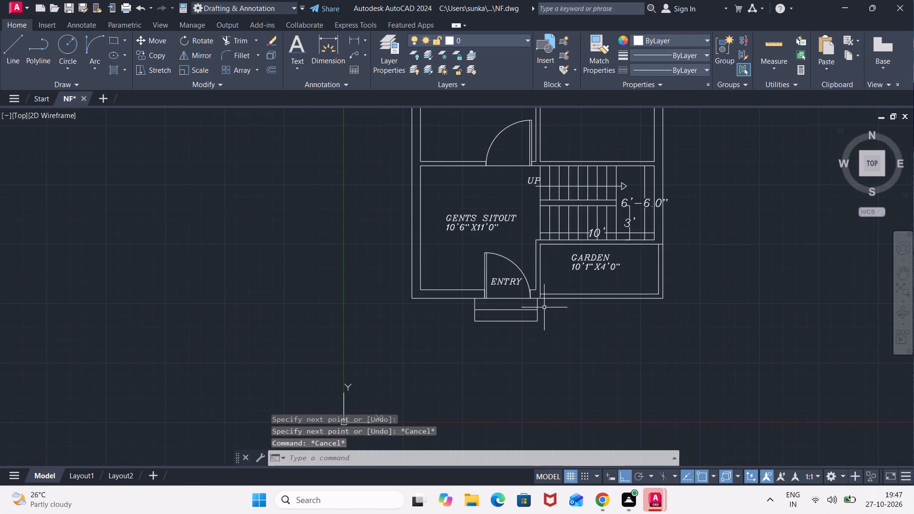
pyautogui.scroll(-1, 553, 306)
pyautogui.moveTo(553, 305); pyautogui.dragTo(517, 346, button='middle')
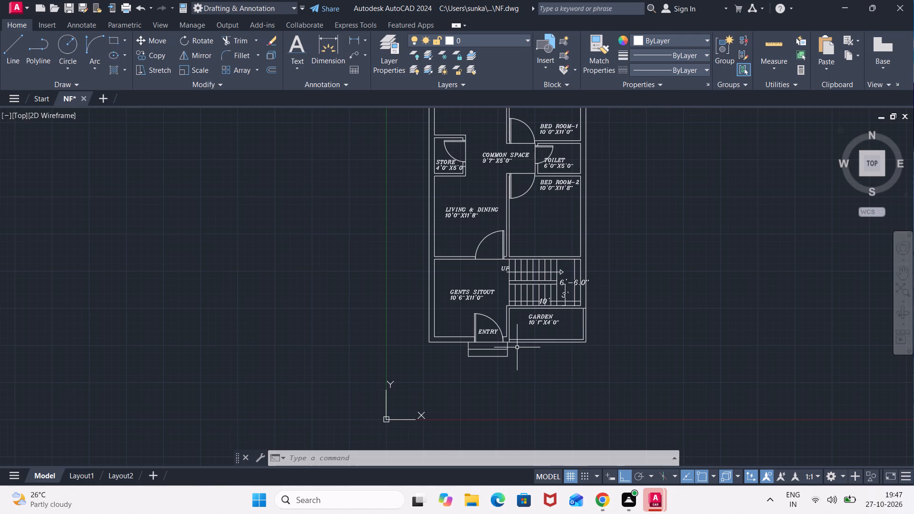
pyautogui.scroll(2, 497, 352)
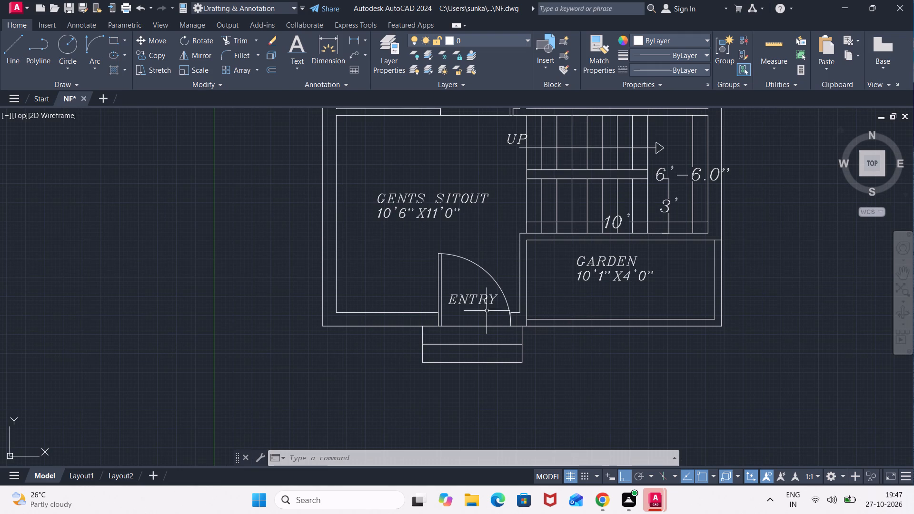
pyautogui.scroll(2, 486, 310)
pyautogui.press('l')
pyautogui.press('Return')
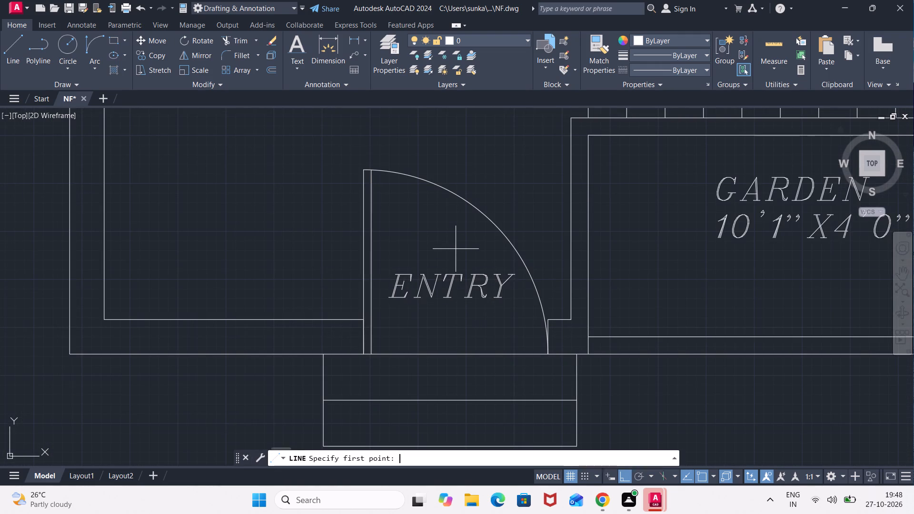
pyautogui.click(442, 260)
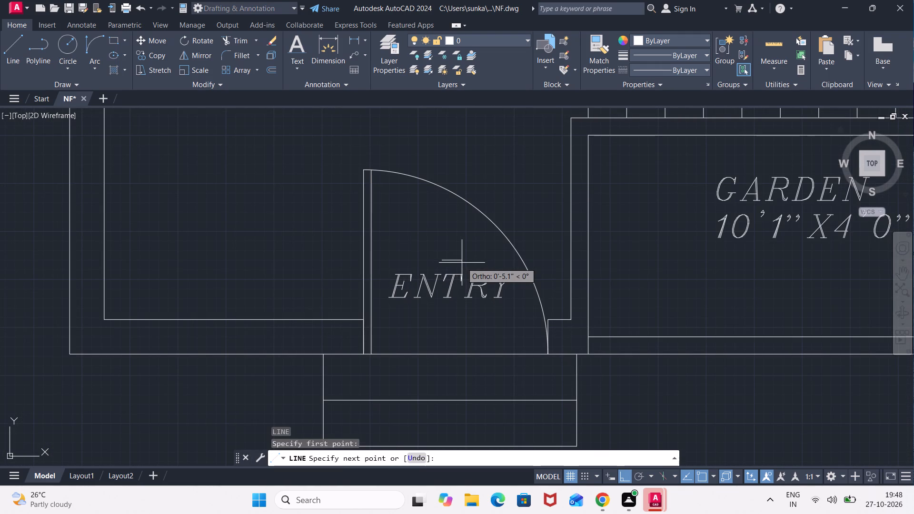
pyautogui.click(467, 259)
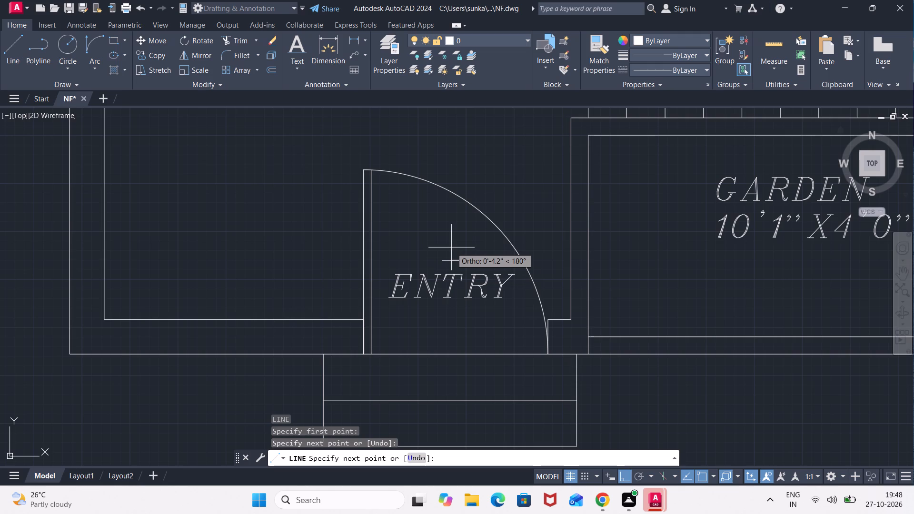
pyautogui.press('F8')
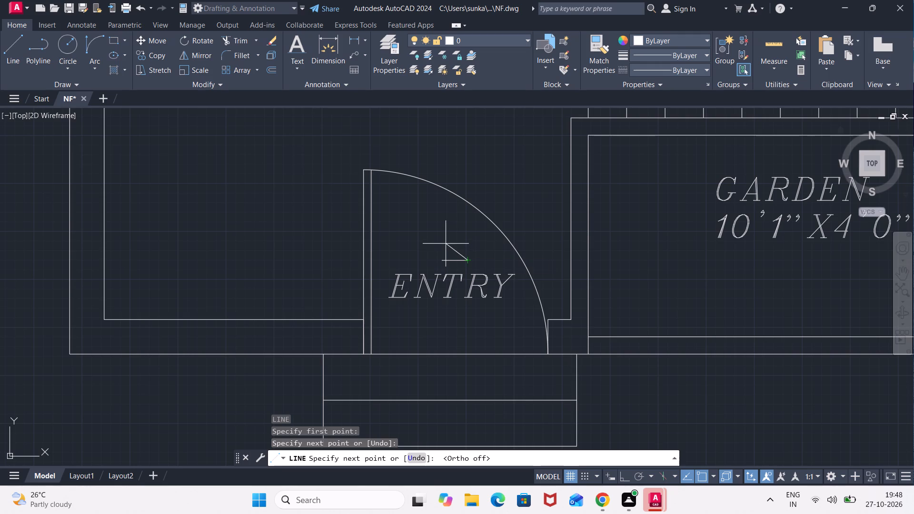
pyautogui.click(446, 235)
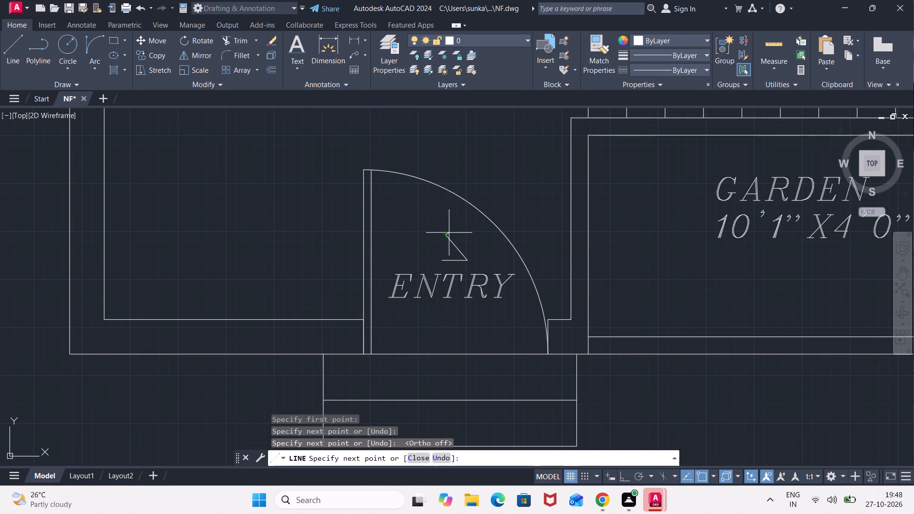
pyautogui.press('Escape')
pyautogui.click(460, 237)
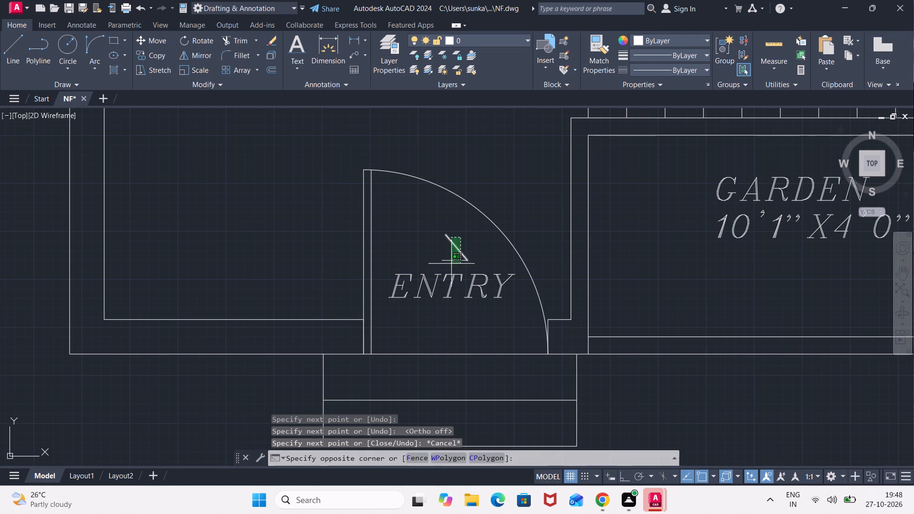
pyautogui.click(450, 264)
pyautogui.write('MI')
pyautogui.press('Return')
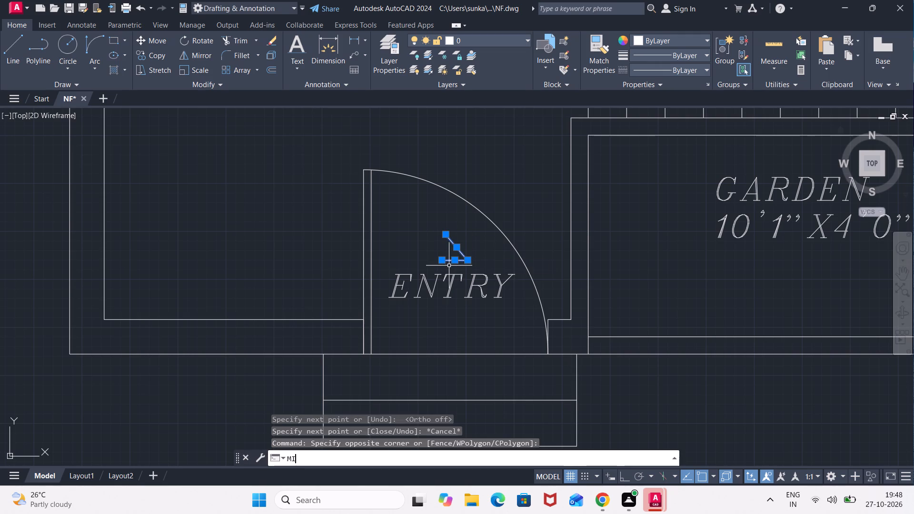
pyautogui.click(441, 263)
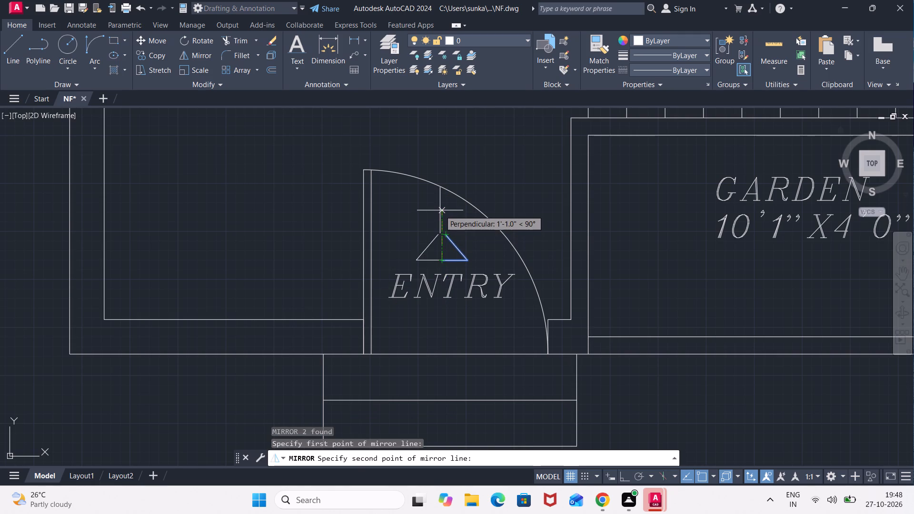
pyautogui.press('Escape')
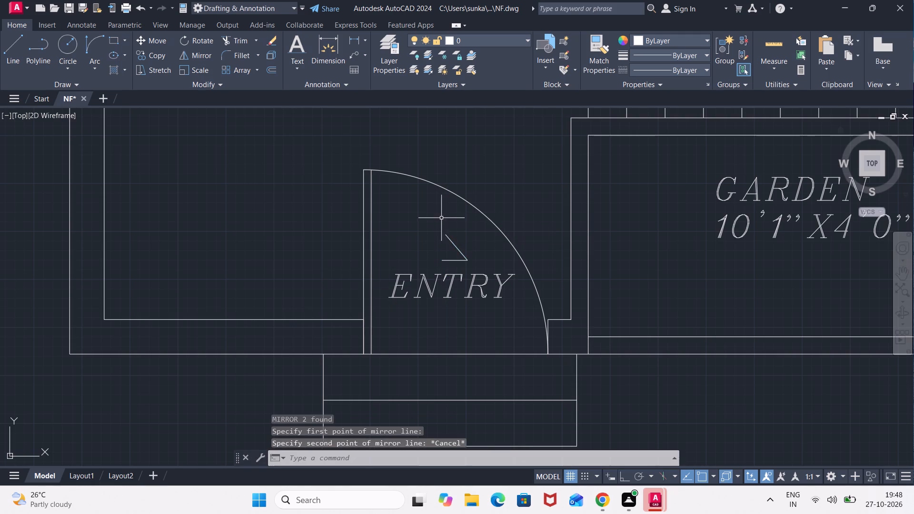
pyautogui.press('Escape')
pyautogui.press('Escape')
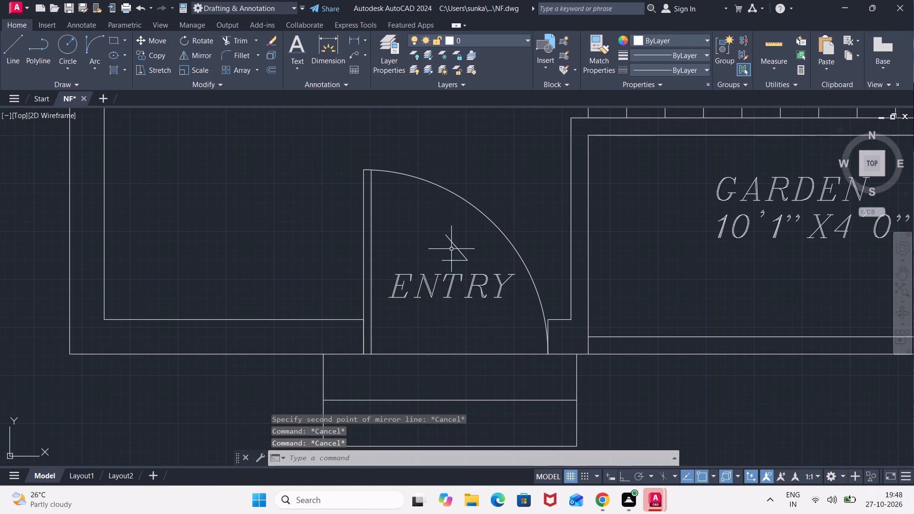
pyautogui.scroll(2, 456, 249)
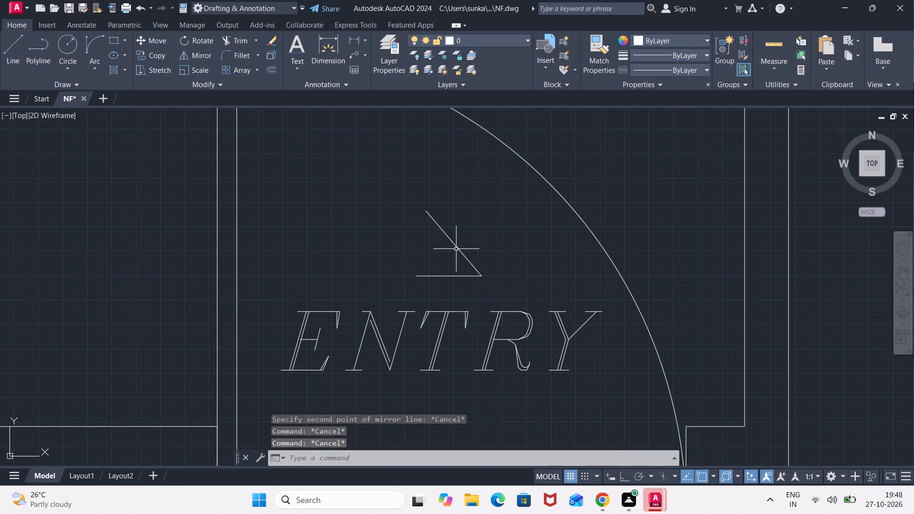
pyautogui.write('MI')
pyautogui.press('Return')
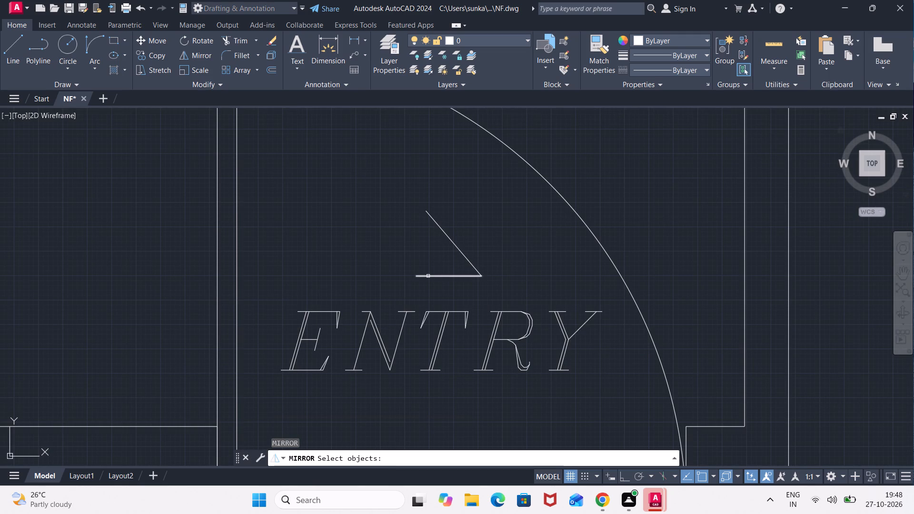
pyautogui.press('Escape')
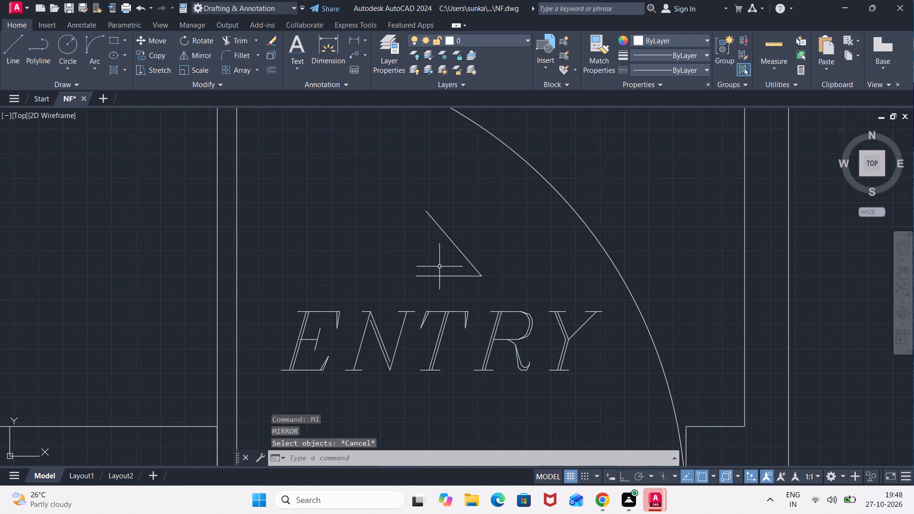
# Replace the arrowhead's slanted line with one from the base's right end to a point directly above the base's left end.
pyautogui.click(466, 235)
pyautogui.click(443, 249)
pyautogui.press('Delete')
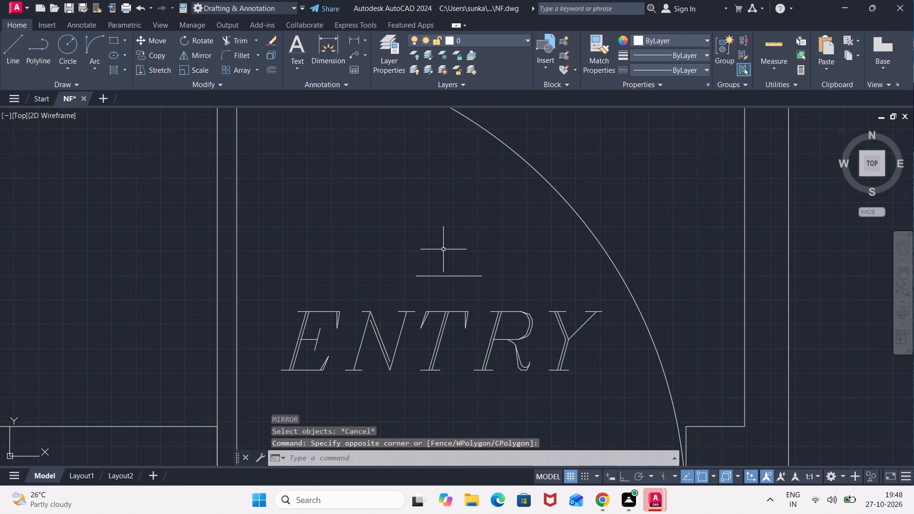
pyautogui.press('l')
pyautogui.press('Return')
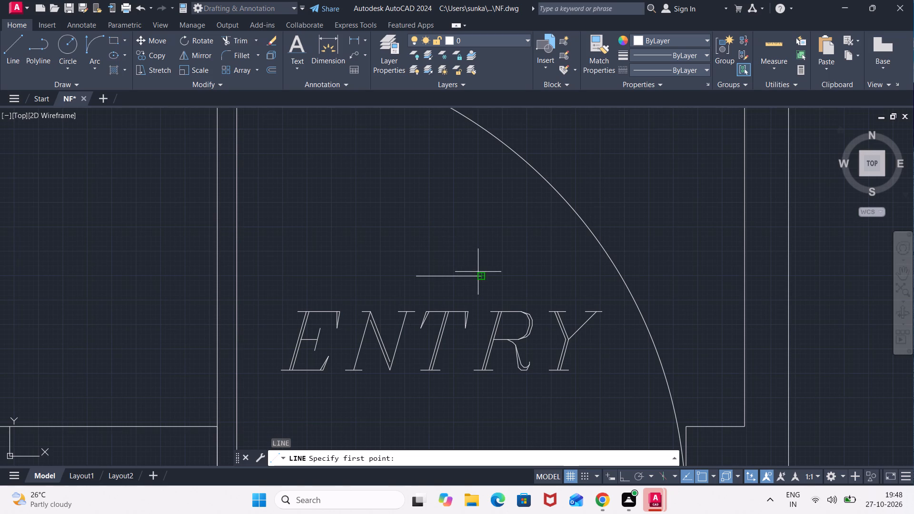
pyautogui.click(478, 272)
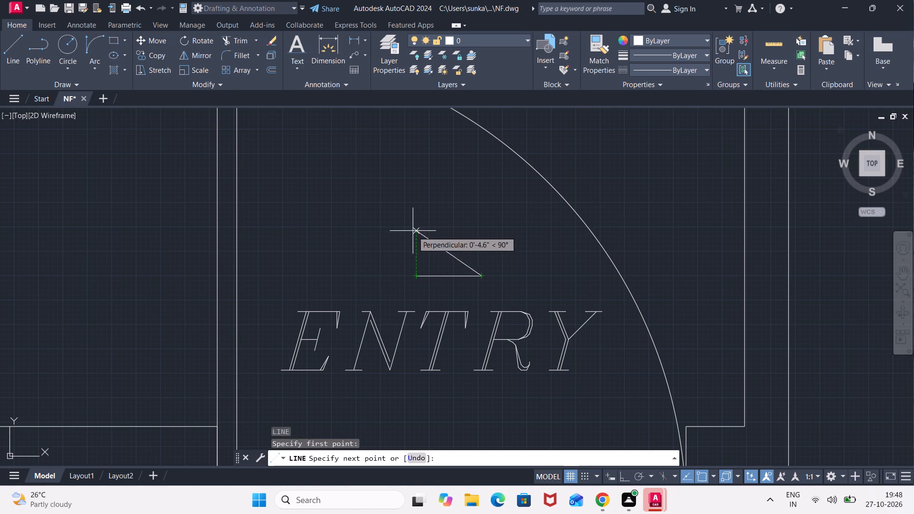
pyautogui.click(417, 210)
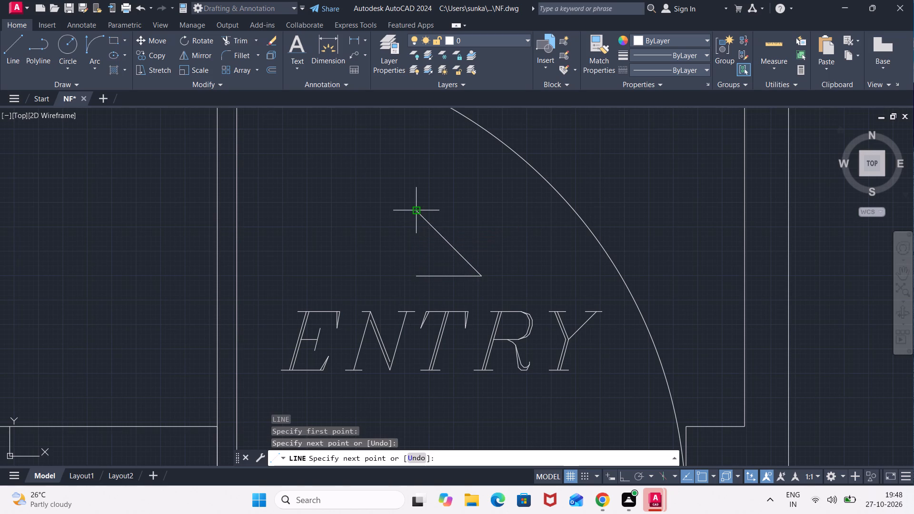
pyautogui.press('Escape')
# Mirror the base and slanted line about the vertical through the base's left end, keeping the originals, to complete the triangular arrowhead.
pyautogui.click(470, 222)
pyautogui.click(431, 298)
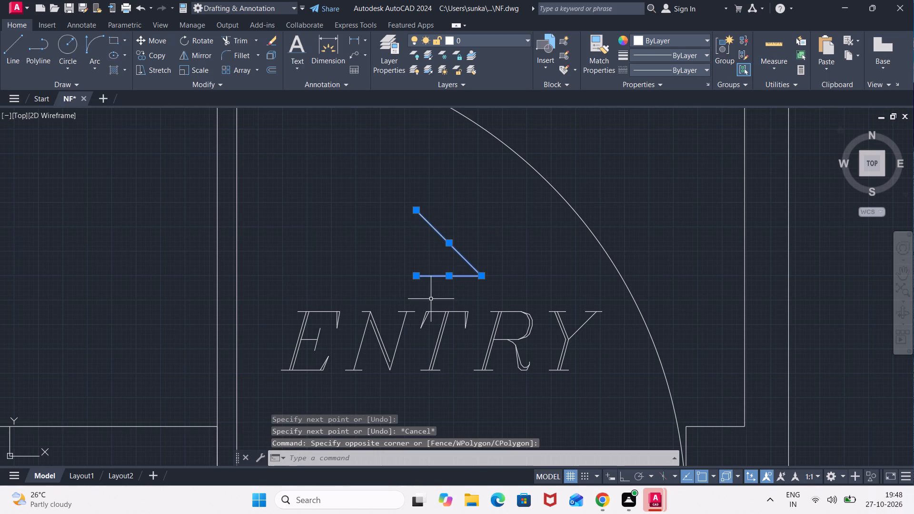
pyautogui.write('MI')
pyautogui.press('Return')
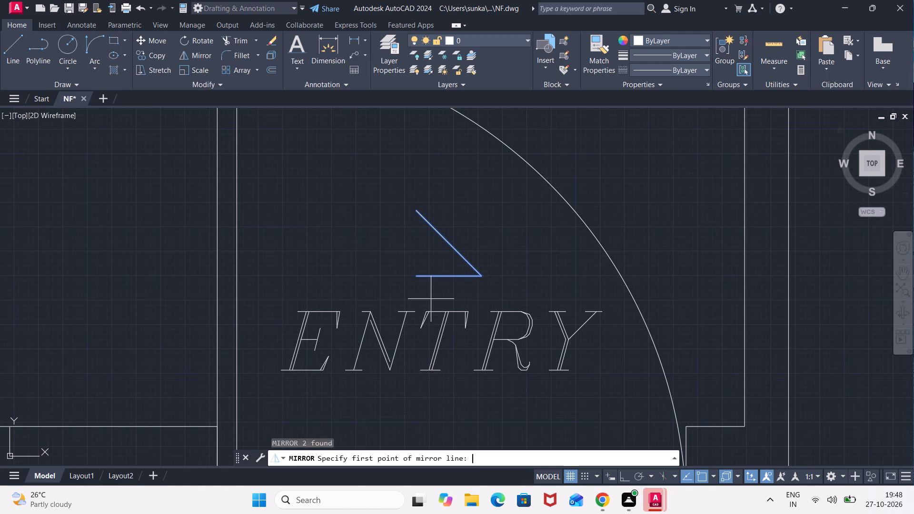
pyautogui.click(413, 277)
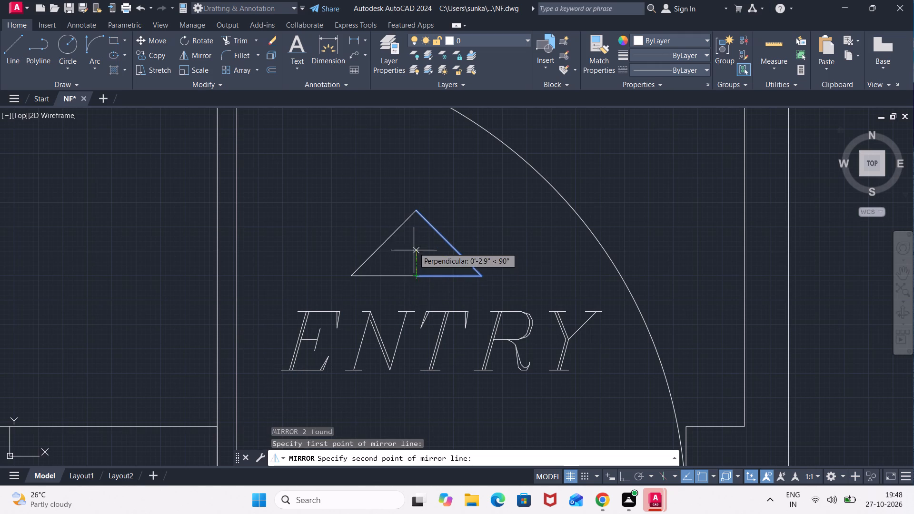
pyautogui.click(416, 183)
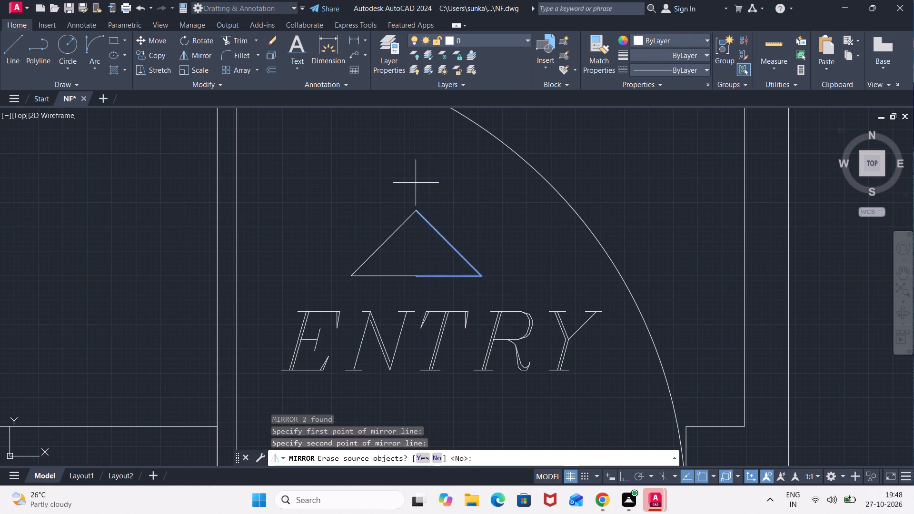
pyautogui.click(437, 457)
# Fill the triangular arrowhead above the ENTRY label with a solid hatch in colour 0,0,0.
pyautogui.scroll(-2, 467, 291)
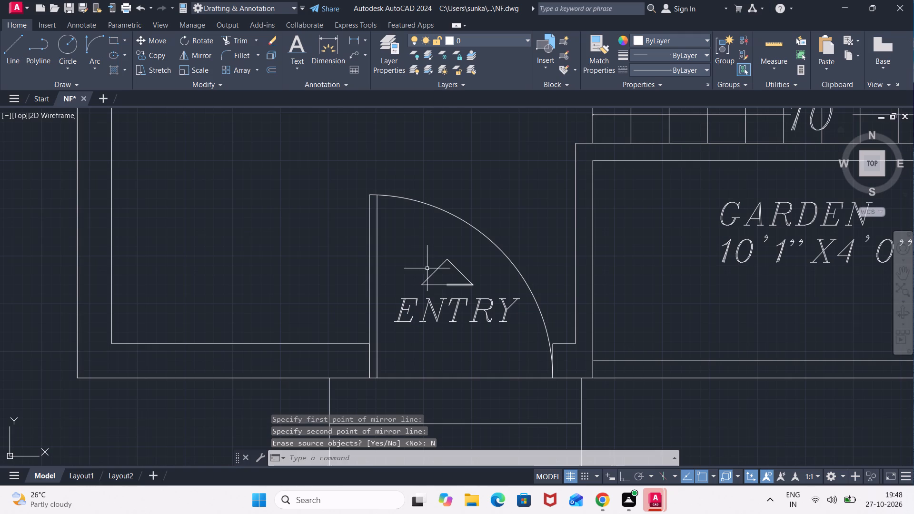
pyautogui.click(109, 69)
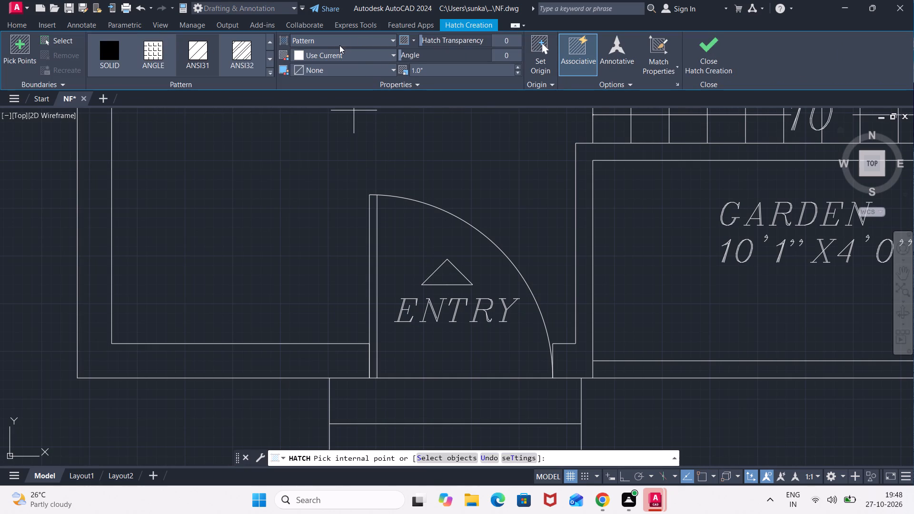
pyautogui.click(333, 37)
pyautogui.click(320, 58)
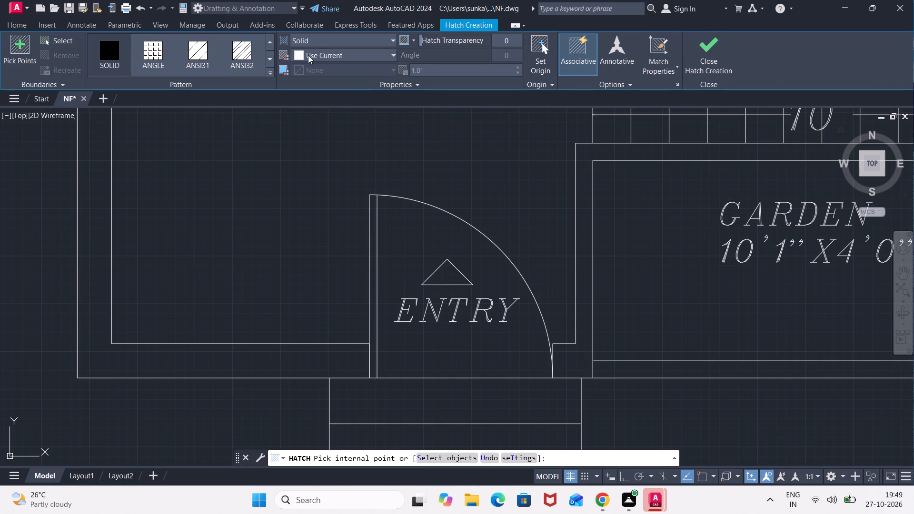
pyautogui.click(300, 54)
pyautogui.click(299, 109)
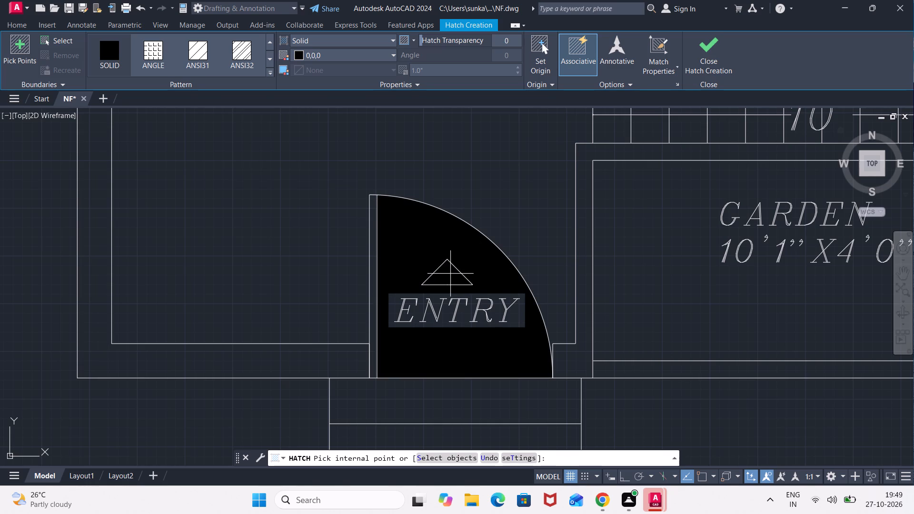
pyautogui.scroll(1, 448, 274)
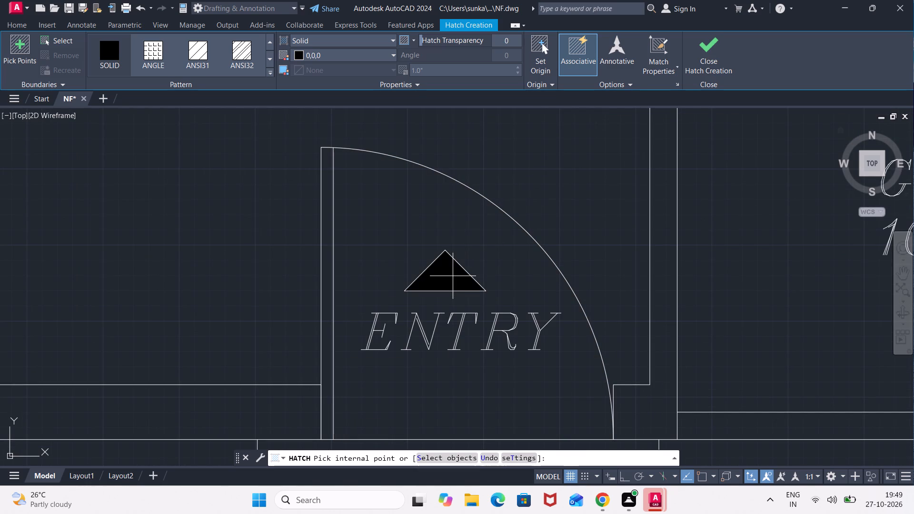
pyautogui.click(453, 276)
pyautogui.click(713, 61)
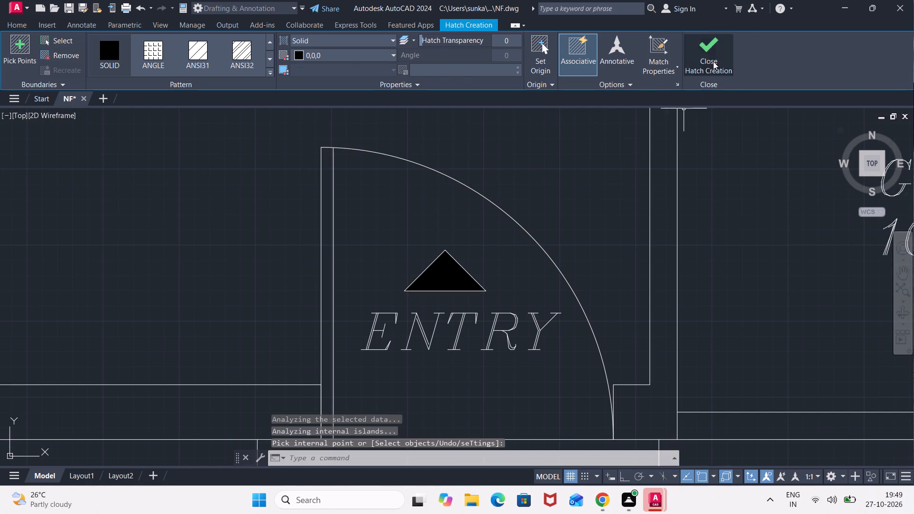
# Draw an upright rectangle 3' high and 9" wide with lines in the empty space to the right of the plan, with Ortho on.
pyautogui.scroll(-1, 630, 222)
pyautogui.scroll(1, 616, 237)
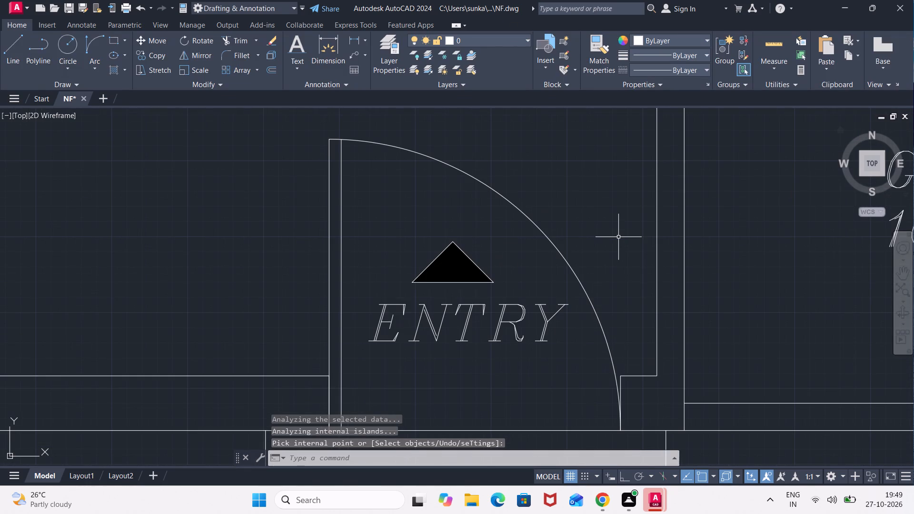
pyautogui.scroll(-2, 639, 239)
pyautogui.moveTo(639, 239); pyautogui.dragTo(218, 319, button='middle')
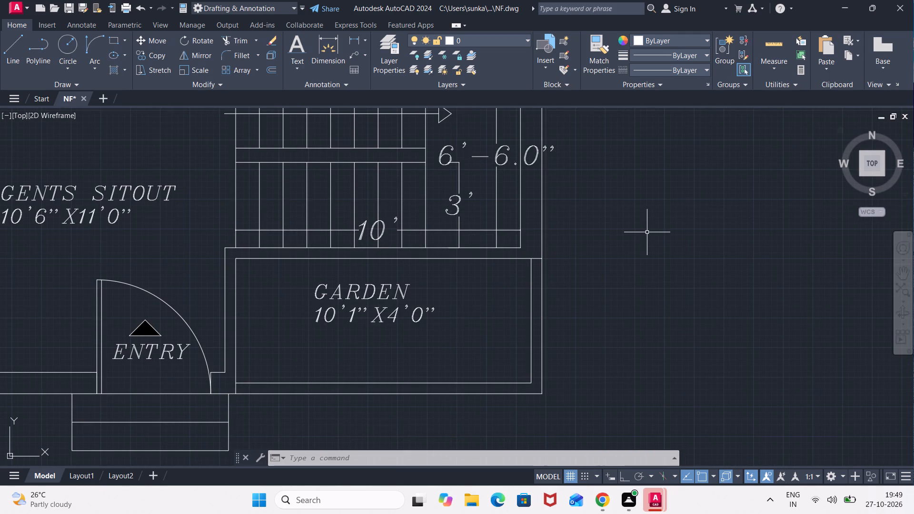
pyautogui.moveTo(647, 232); pyautogui.dragTo(628, 271, button='middle')
pyautogui.press('Escape')
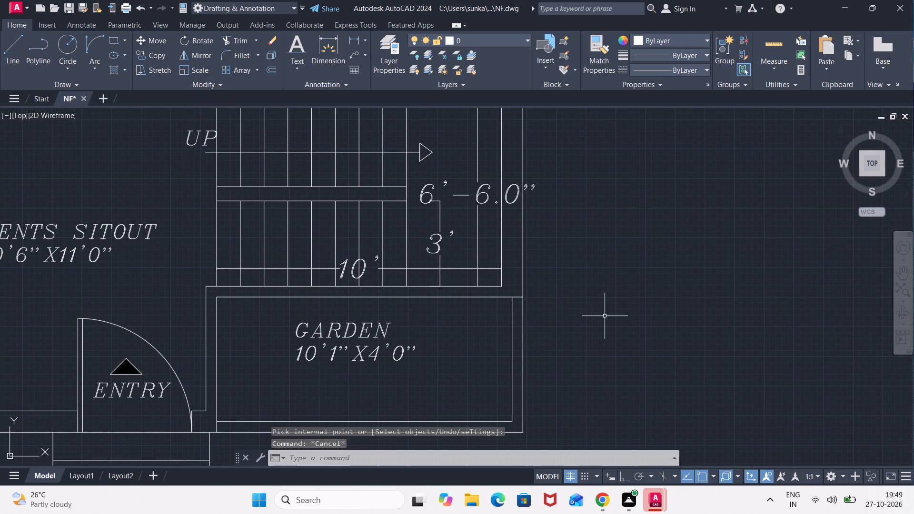
pyautogui.press('l')
pyautogui.press('Return')
pyautogui.click(632, 296)
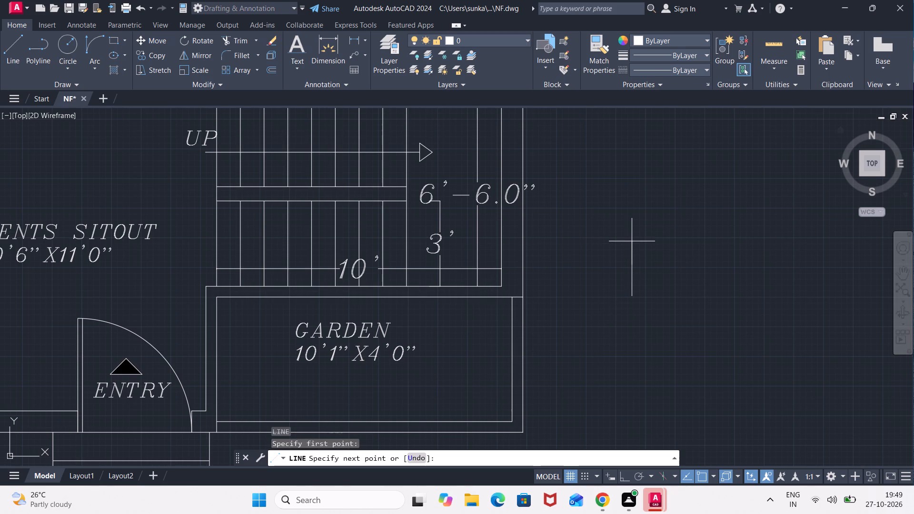
pyautogui.write("3'")
pyautogui.press('Return')
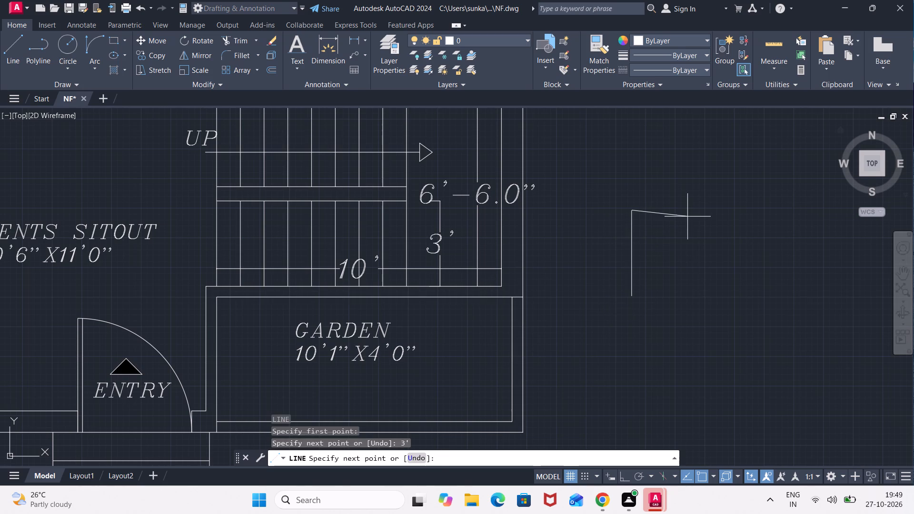
pyautogui.press('F8')
pyautogui.write('9"')
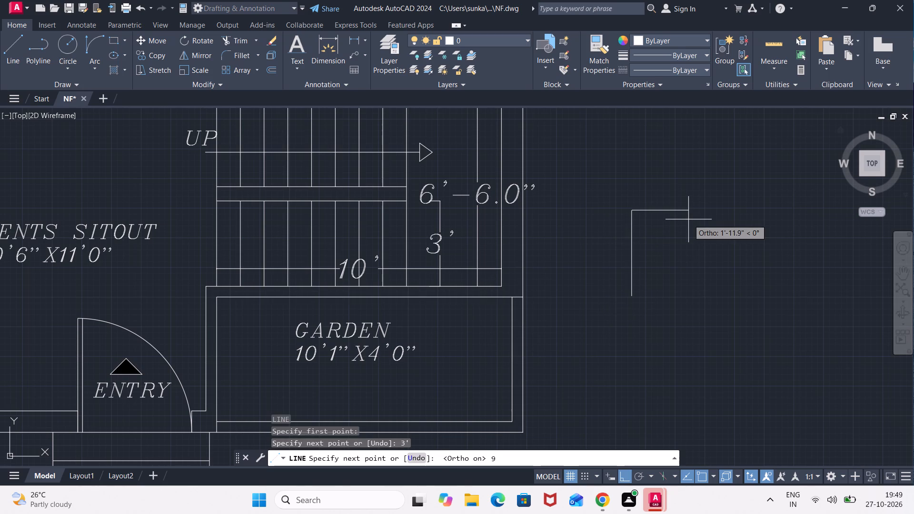
pyautogui.press('Return')
pyautogui.write("'")
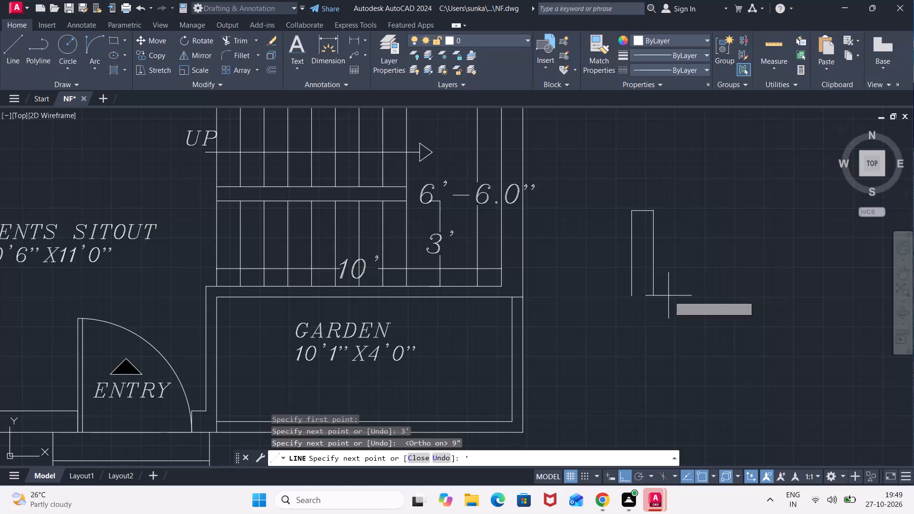
pyautogui.write("3'")
pyautogui.press('Return')
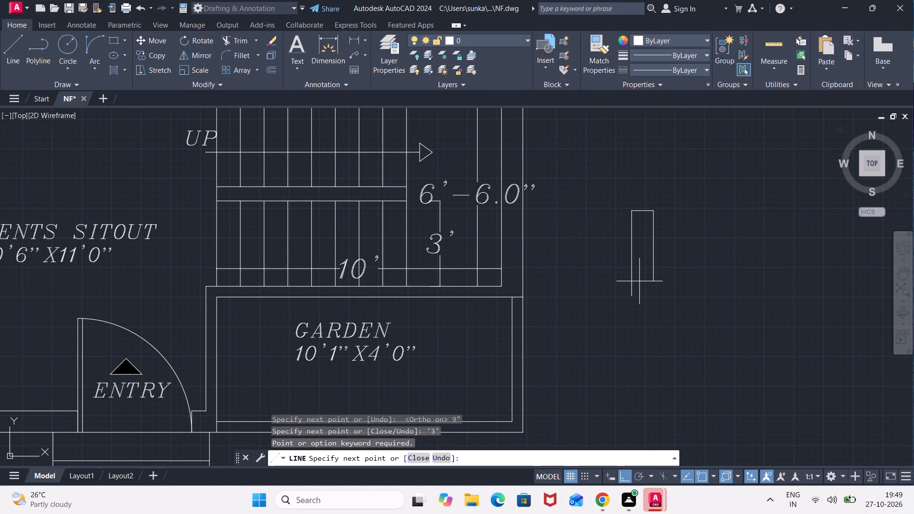
pyautogui.write("3'")
pyautogui.press('Return')
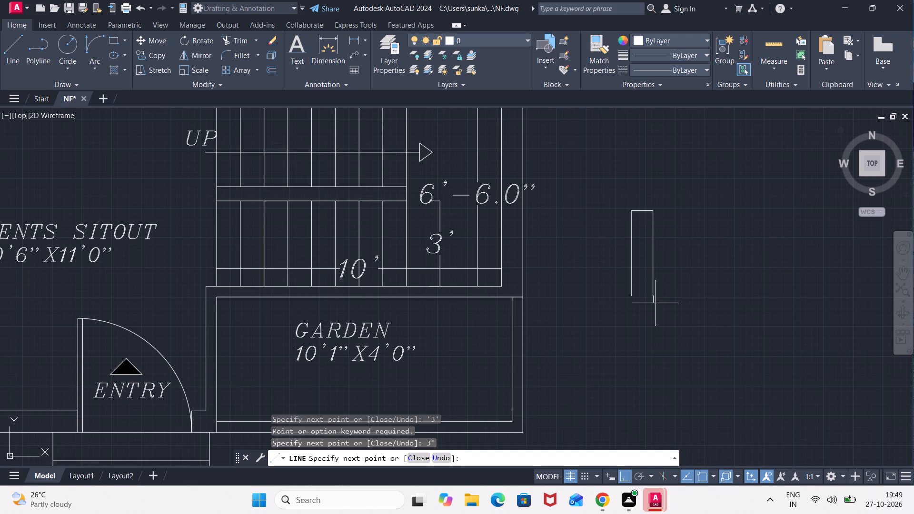
pyautogui.click(629, 294)
# Draw a vertical centre line between the midpoints of the rectangle's bottom and top edges.
pyautogui.click(639, 296)
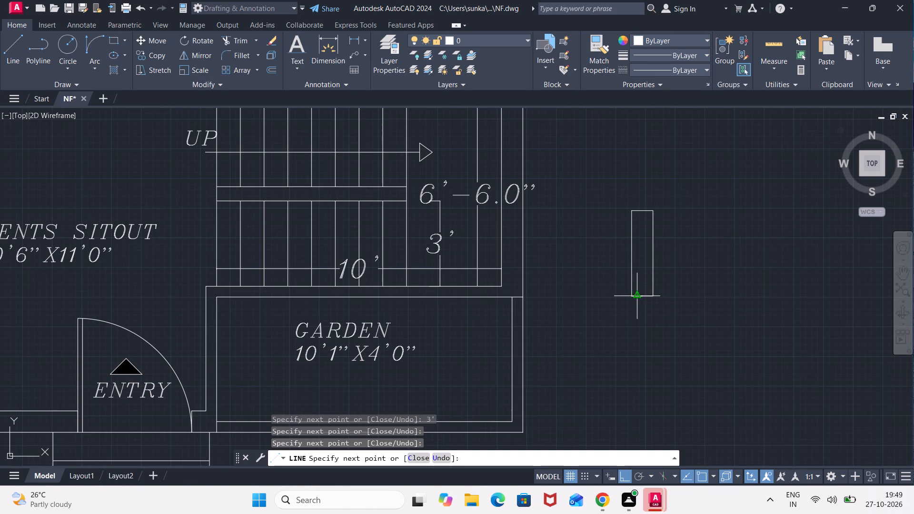
pyautogui.click(642, 212)
pyautogui.press('Escape')
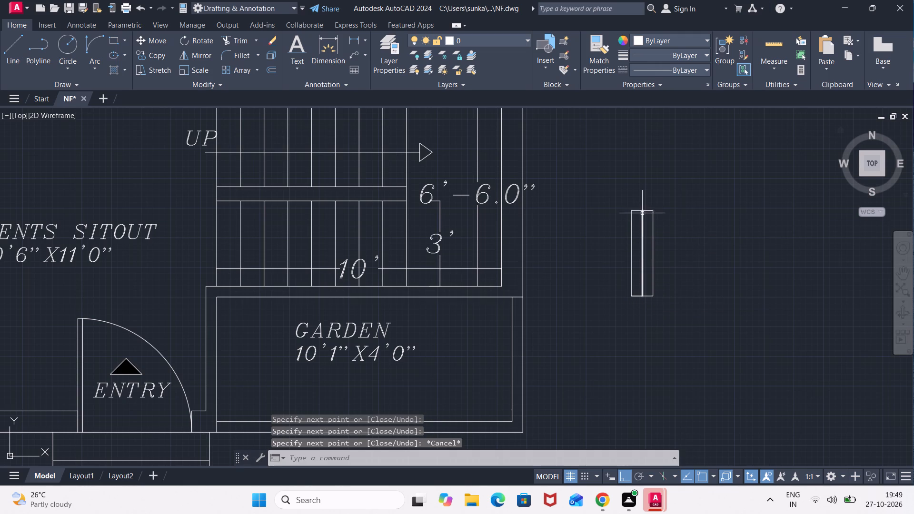
# Replace the 3' by 9" rectangle's centre line with two parallel lines offset 1.5" to either side of it.
pyautogui.press('o')
pyautogui.press('Return')
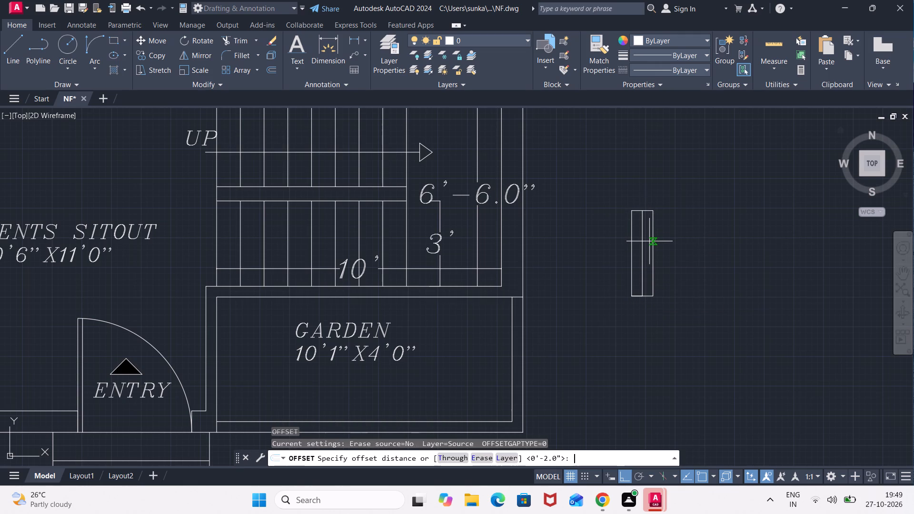
pyautogui.write('1.5"')
pyautogui.press('Return')
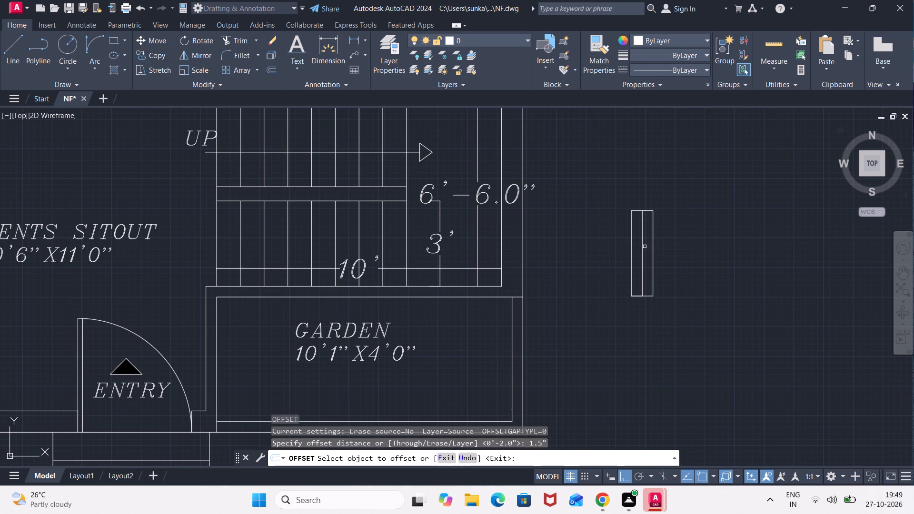
pyautogui.click(643, 248)
pyautogui.click(619, 248)
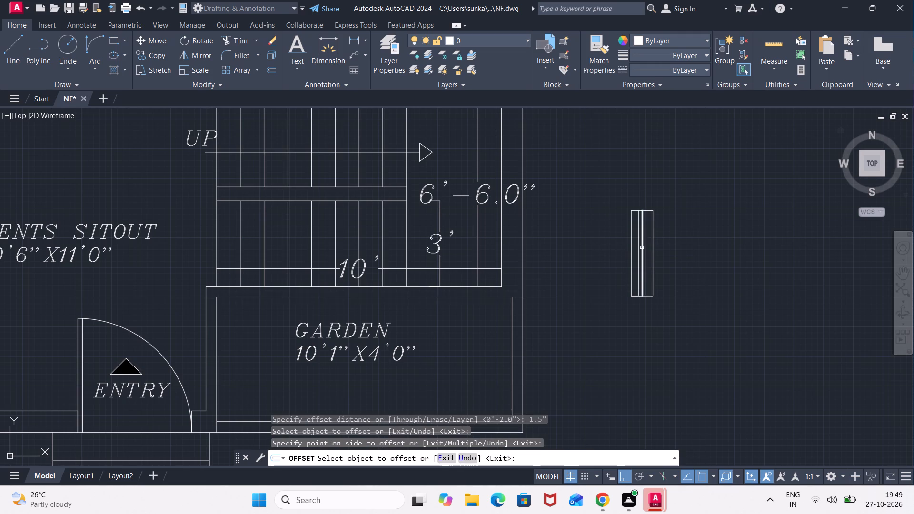
pyautogui.click(642, 247)
pyautogui.click(652, 242)
pyautogui.press('Escape')
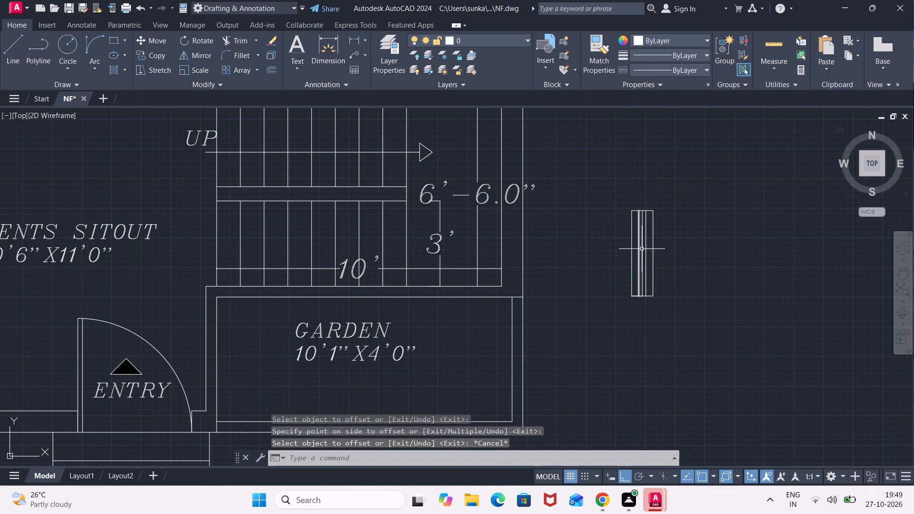
pyautogui.click(643, 248)
pyautogui.press('Delete')
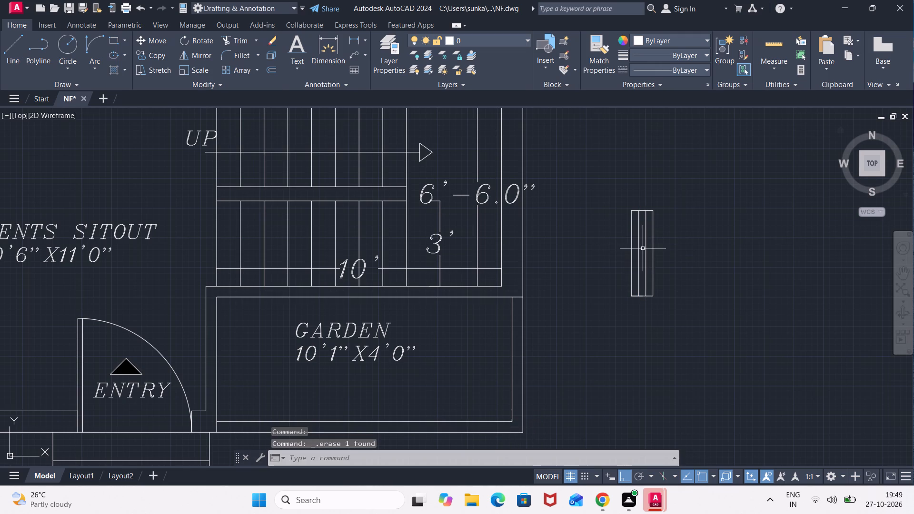
# Move the finished 3' window symbol by its lower-left corner into the outer wall beside the staircase landing.
pyautogui.click(665, 196)
pyautogui.click(625, 308)
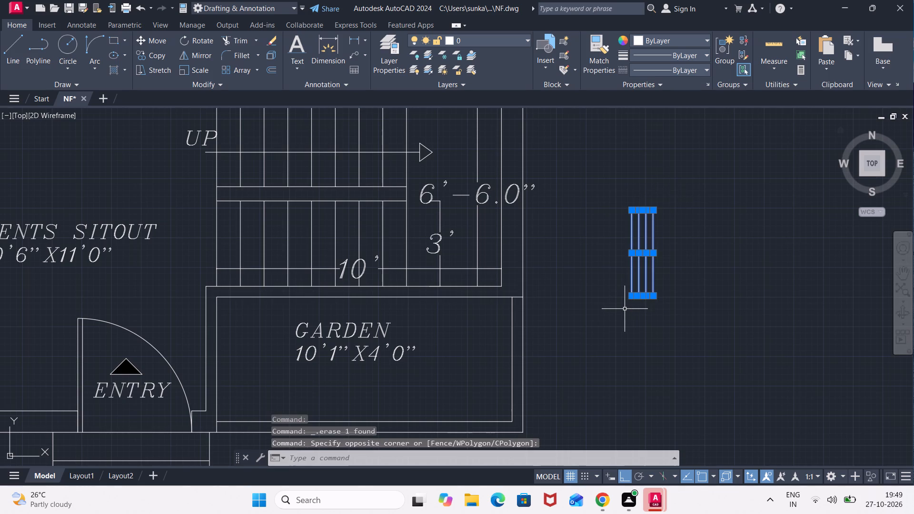
pyautogui.press('m')
pyautogui.press('Return')
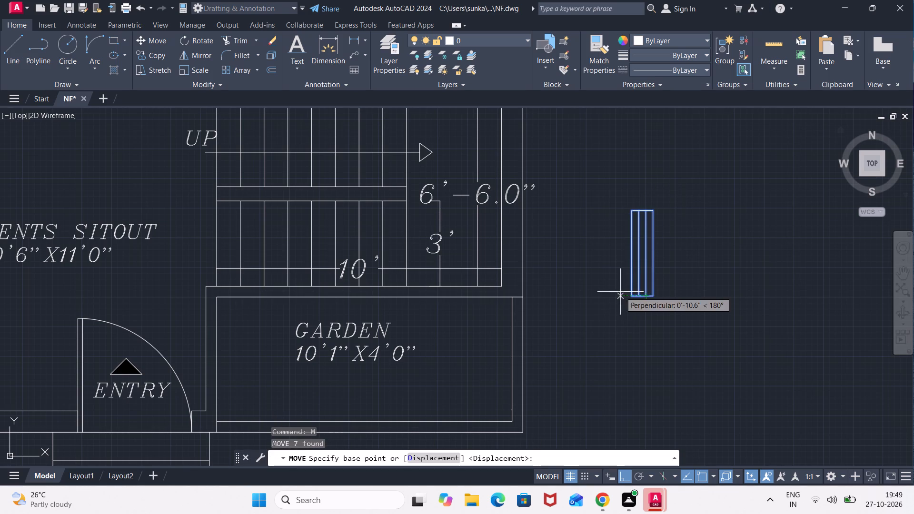
pyautogui.click(634, 294)
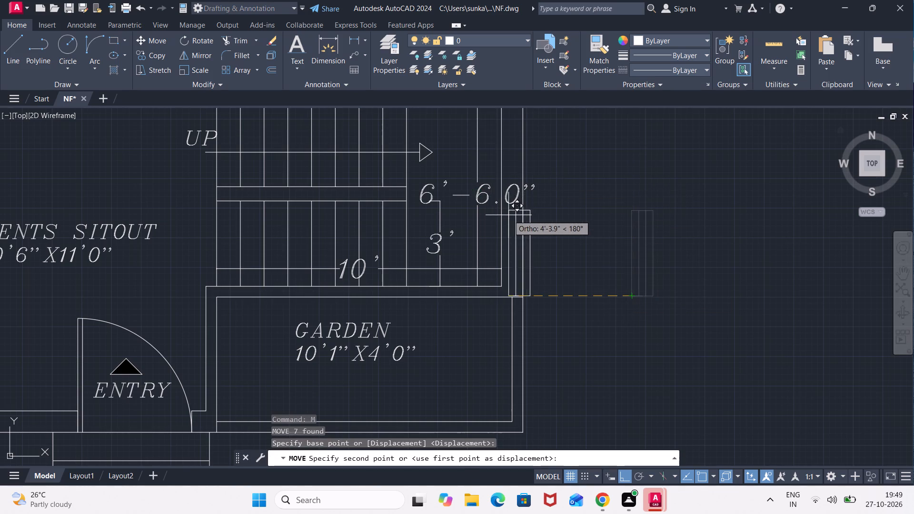
pyautogui.moveTo(508, 215); pyautogui.dragTo(498, 286, button='middle')
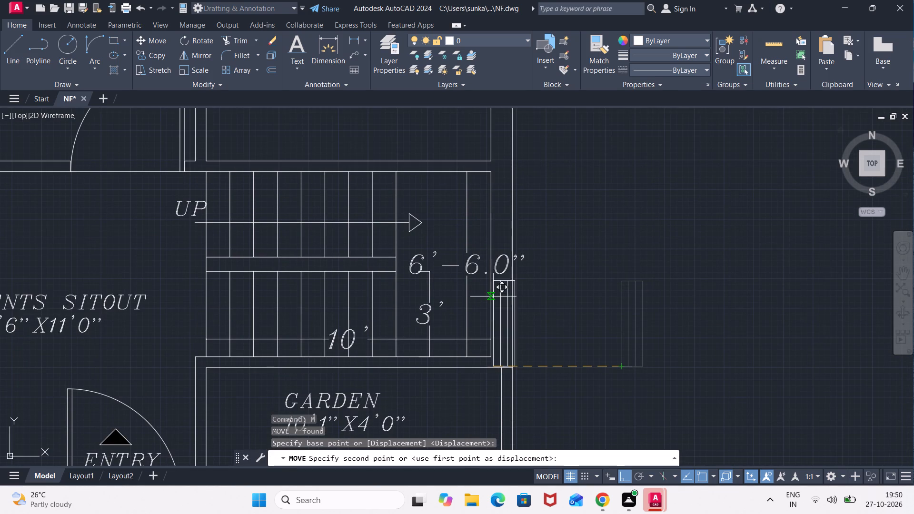
pyautogui.click(494, 297)
# Draw an upright rectangle 5' high and 9" wide with lines in the empty space outside the staircase wall.
pyautogui.moveTo(593, 273); pyautogui.dragTo(553, 306, button='middle')
pyautogui.scroll(-1, 593, 273)
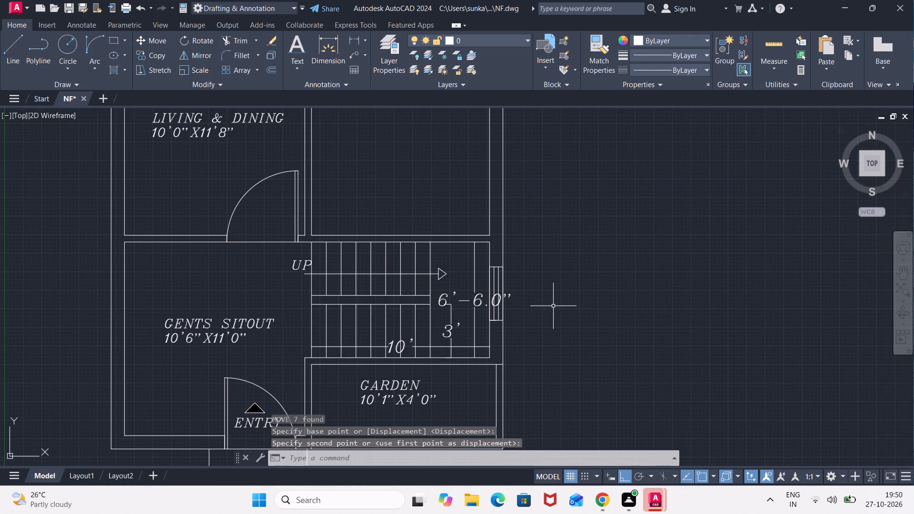
pyautogui.press('l')
pyautogui.press('Return')
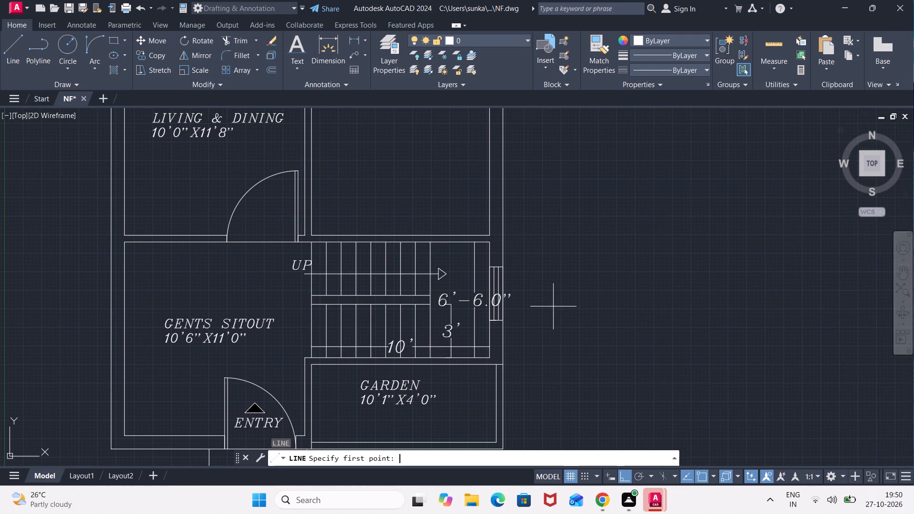
pyautogui.click(598, 268)
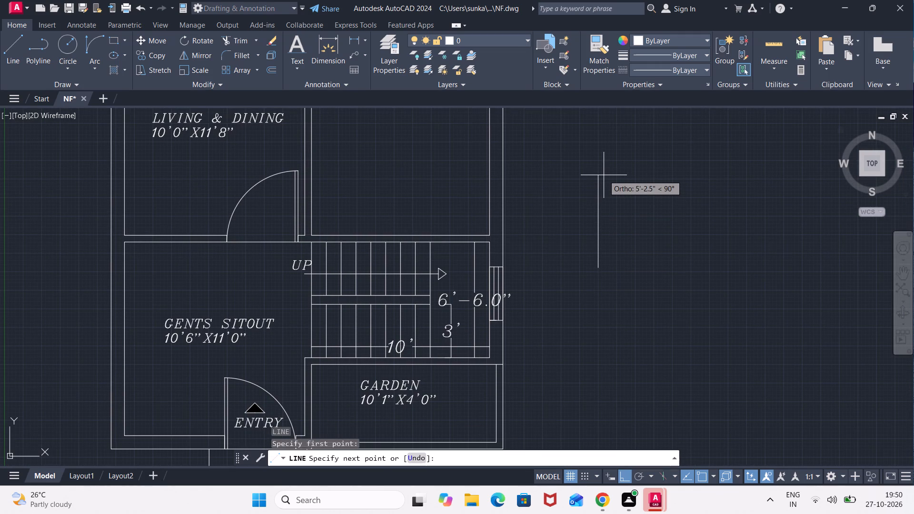
pyautogui.write("5'")
pyautogui.press('Return')
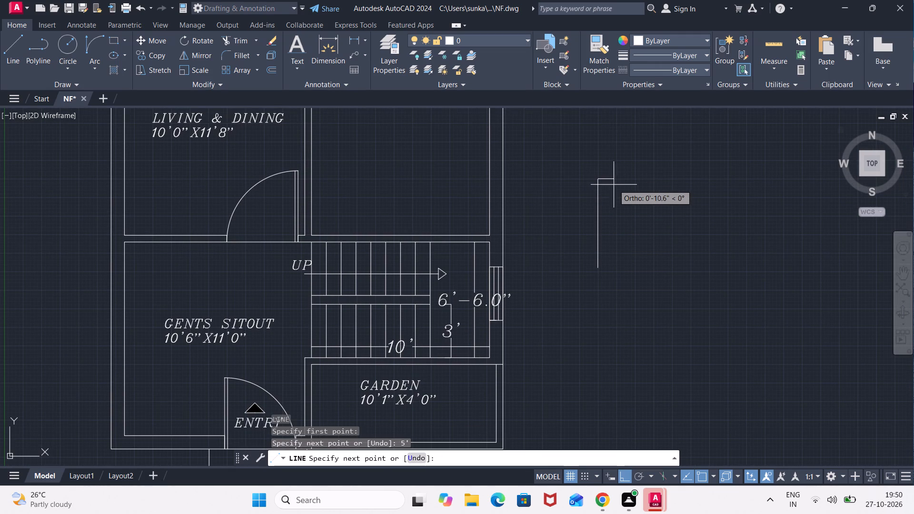
pyautogui.write('9"')
pyautogui.press('Return')
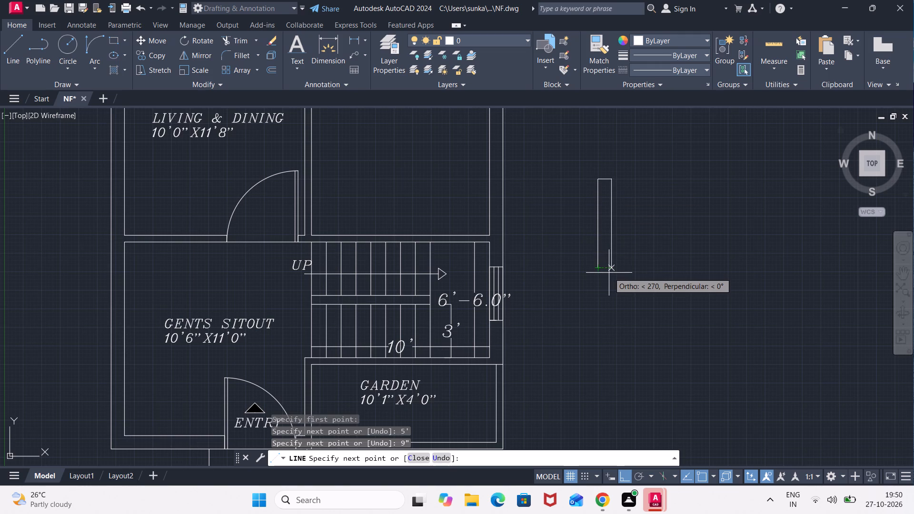
pyautogui.write("5'")
pyautogui.press('Return')
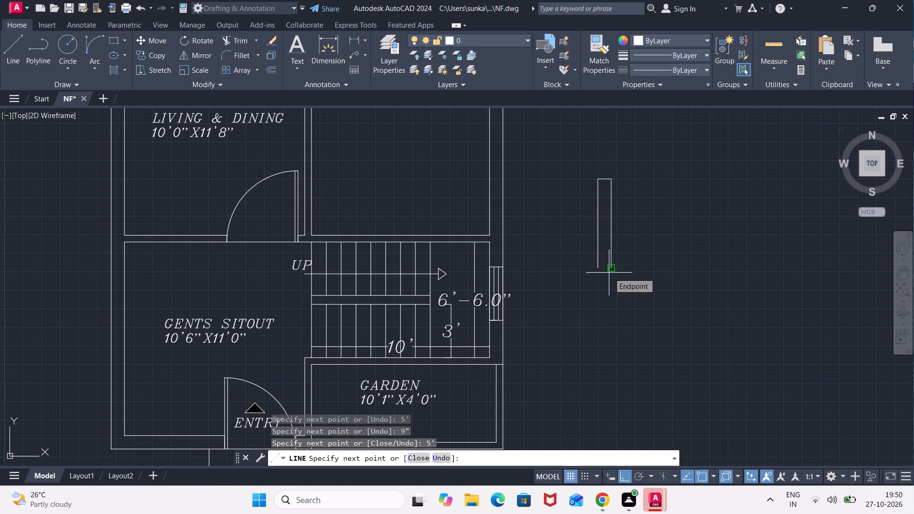
pyautogui.click(600, 267)
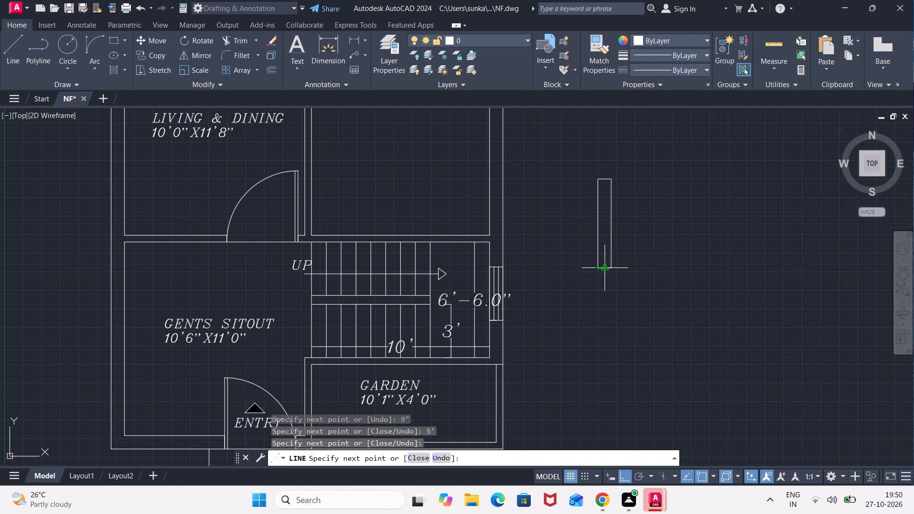
# Draw a vertical centre line between the midpoints of the 5' rectangle's bottom and top edges.
pyautogui.click(603, 266)
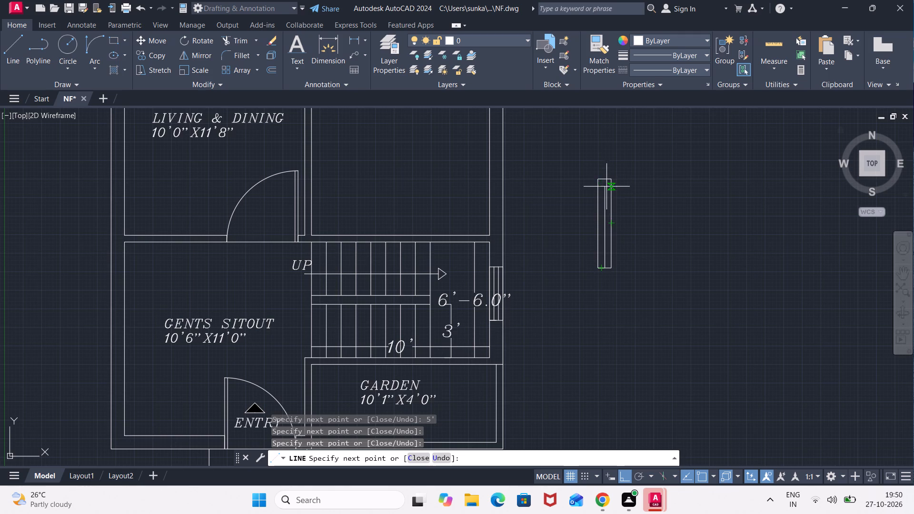
pyautogui.click(606, 177)
pyautogui.scroll(1, 606, 178)
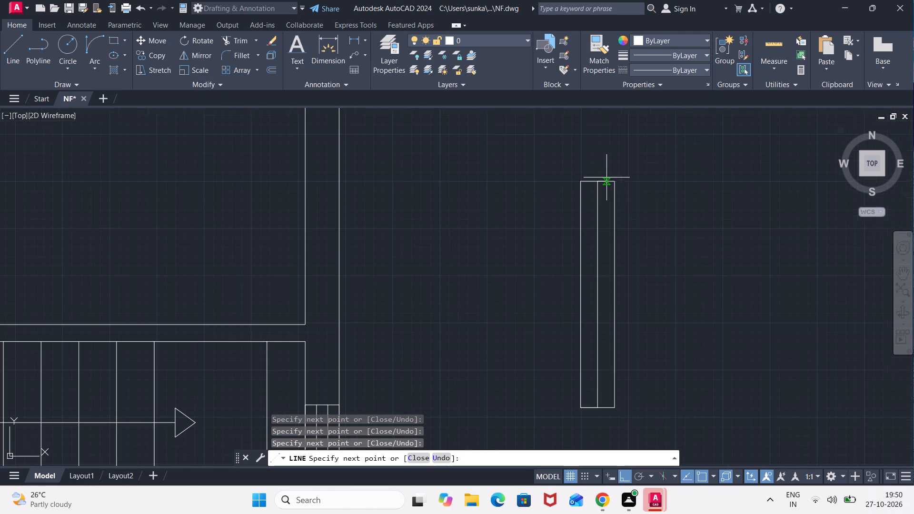
pyautogui.scroll(1, 606, 178)
pyautogui.press('Escape')
# Replace the 5' rectangle's centre line with two parallel lines offset 1.5" to either side of it.
pyautogui.press('o')
pyautogui.press('Return')
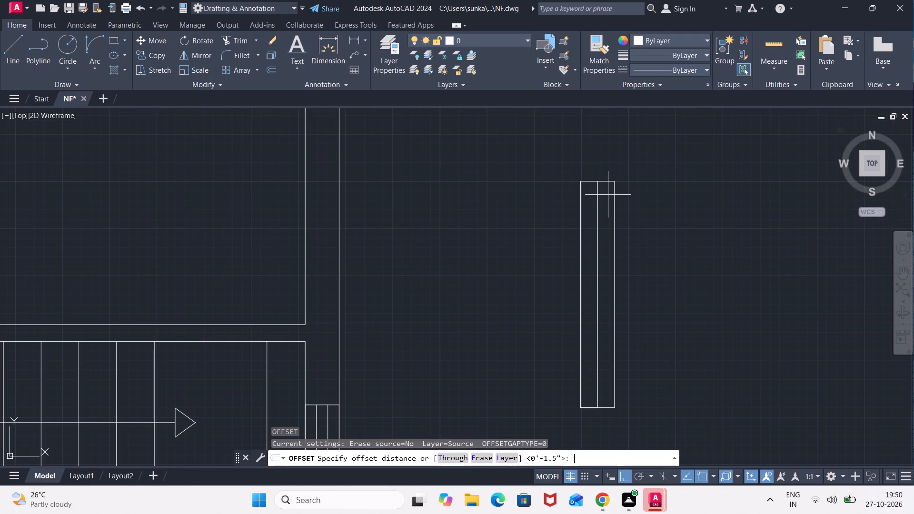
pyautogui.press('Return')
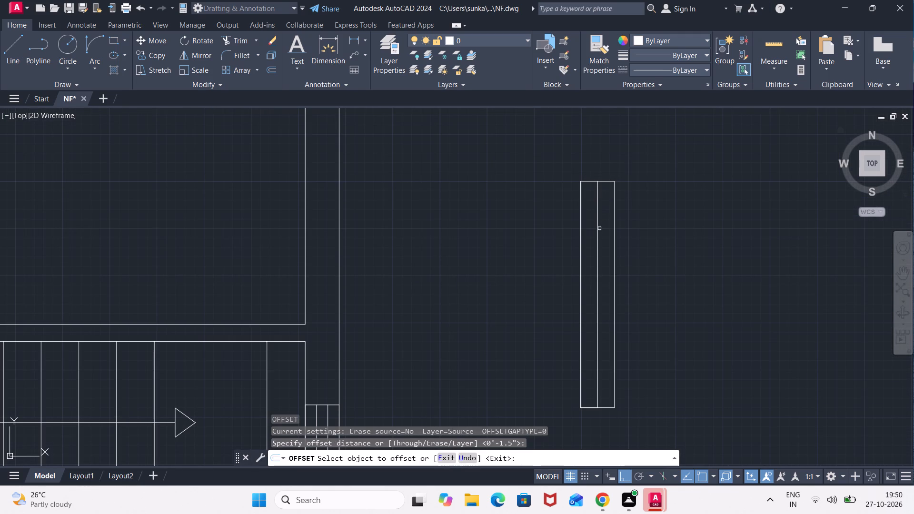
pyautogui.click(597, 232)
pyautogui.click(606, 232)
pyautogui.click(599, 236)
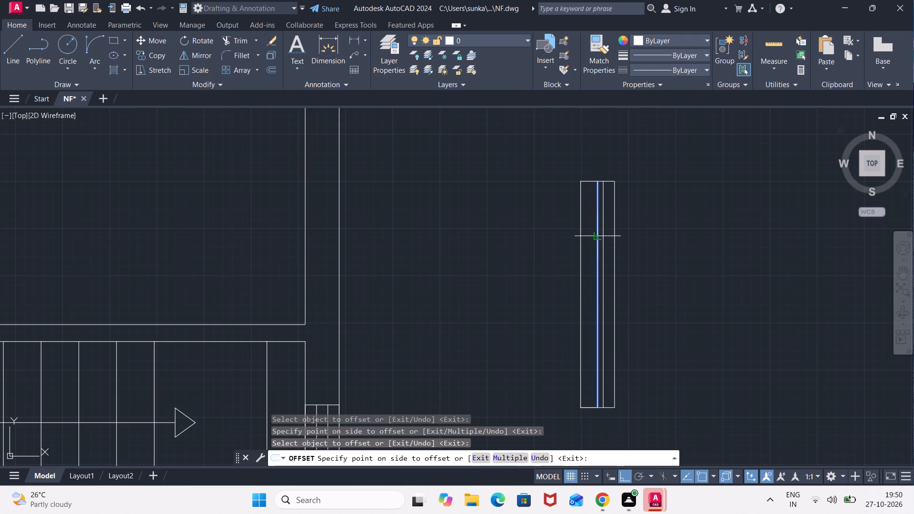
pyautogui.click(589, 241)
pyautogui.press('Escape')
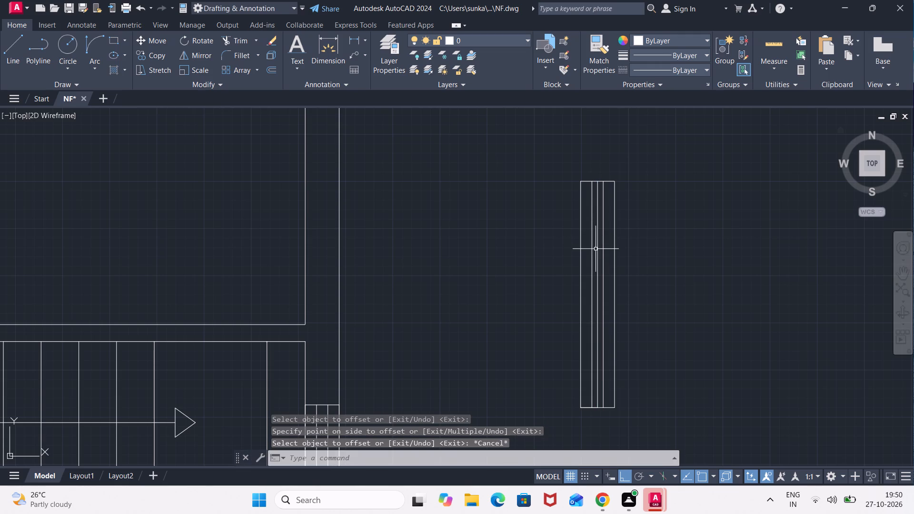
pyautogui.click(599, 246)
pyautogui.press('Delete')
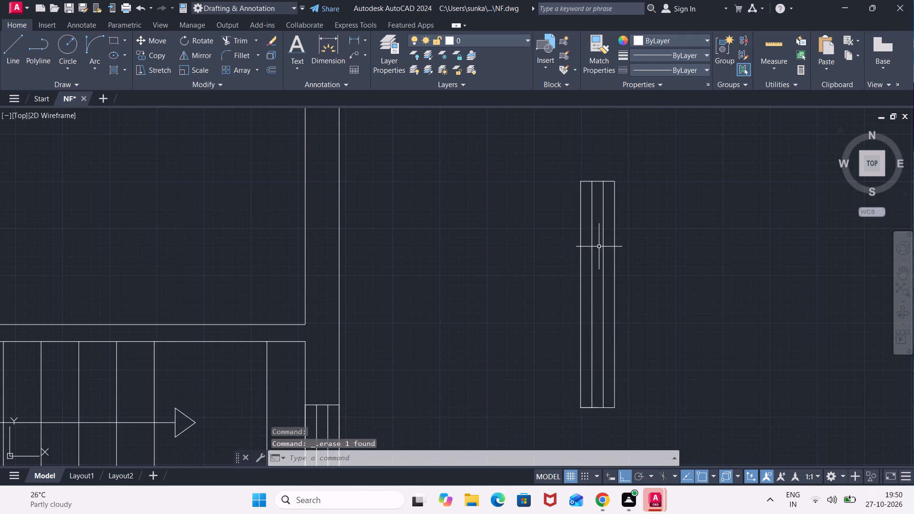
# Move the finished 5' window symbol by its lower-left corner into the outer wall of BED ROOM-2.
pyautogui.scroll(-3, 599, 247)
pyautogui.click(626, 214)
pyautogui.click(579, 327)
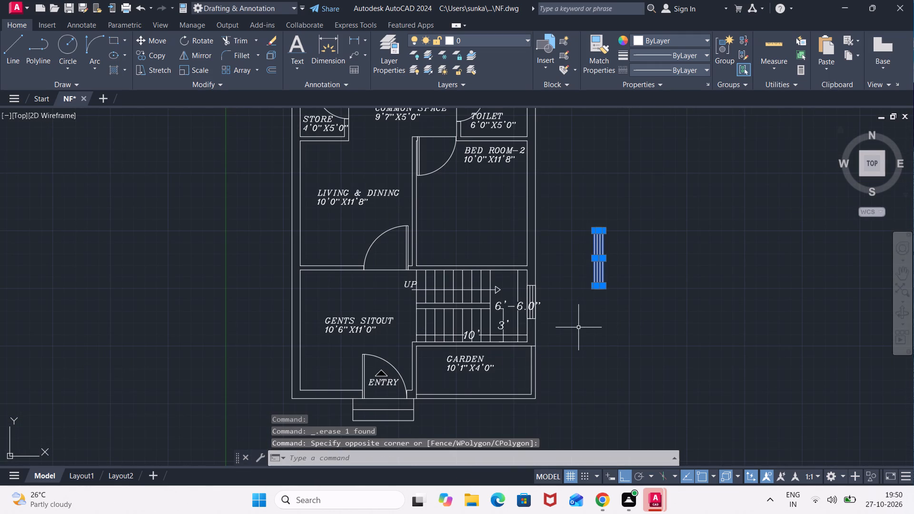
pyautogui.press('m')
pyautogui.press('Return')
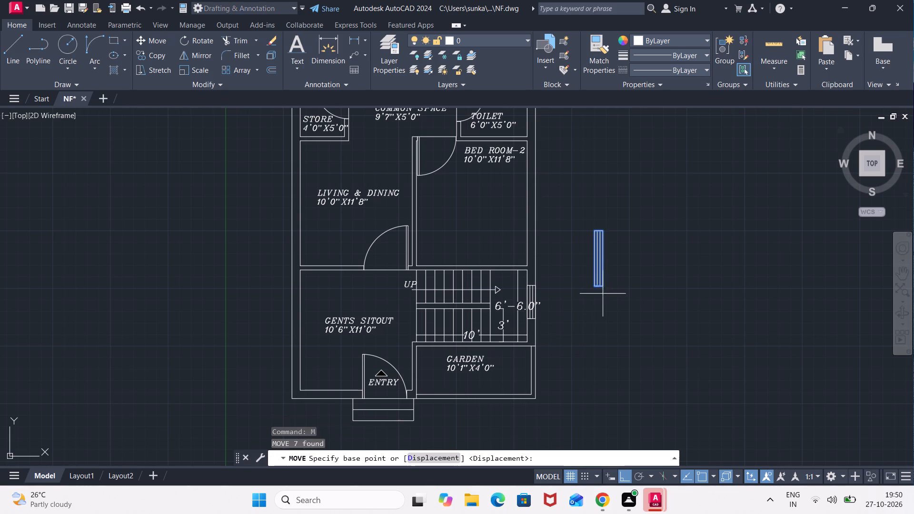
pyautogui.click(593, 290)
pyautogui.click(528, 240)
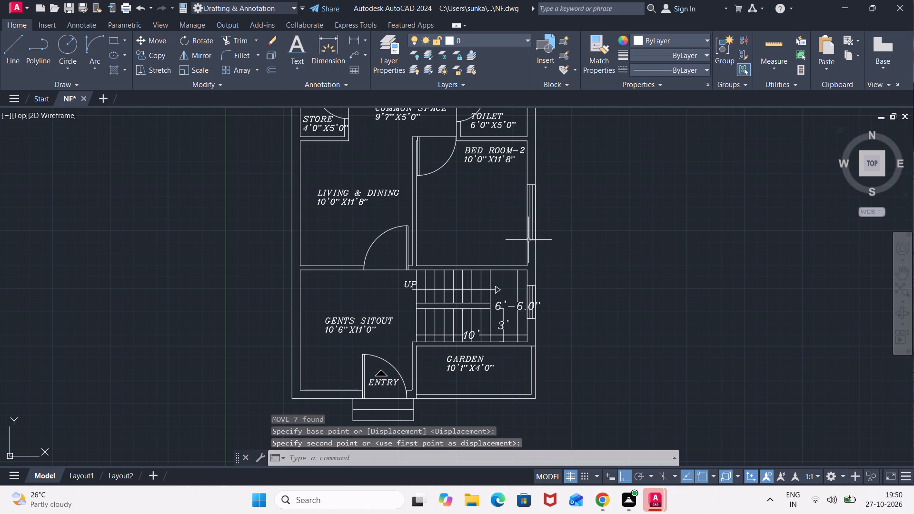
# Draw another upright rectangle 5' high and 9" wide with lines in the empty space outside BED ROOM-1.
pyautogui.moveTo(597, 242); pyautogui.dragTo(589, 307, button='middle')
pyautogui.moveTo(606, 223); pyautogui.dragTo(565, 367, button='middle')
pyautogui.press('l')
pyautogui.press('Return')
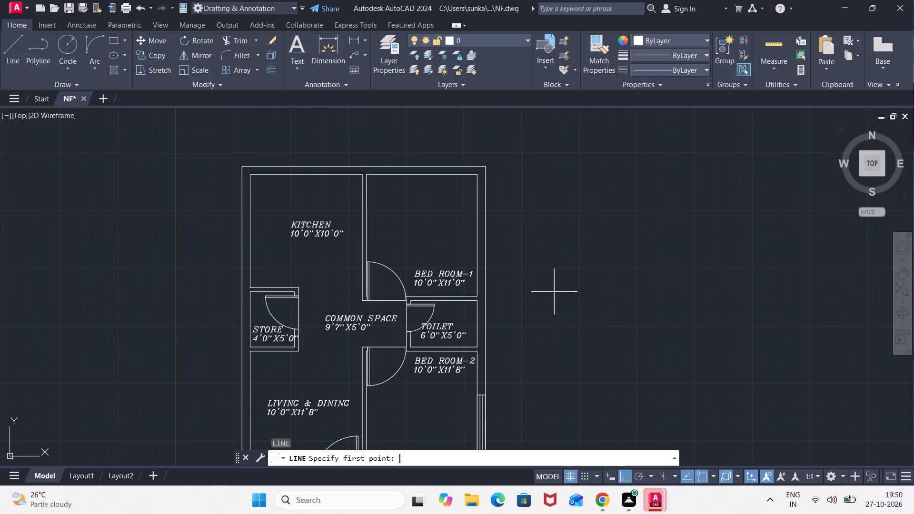
pyautogui.click(552, 231)
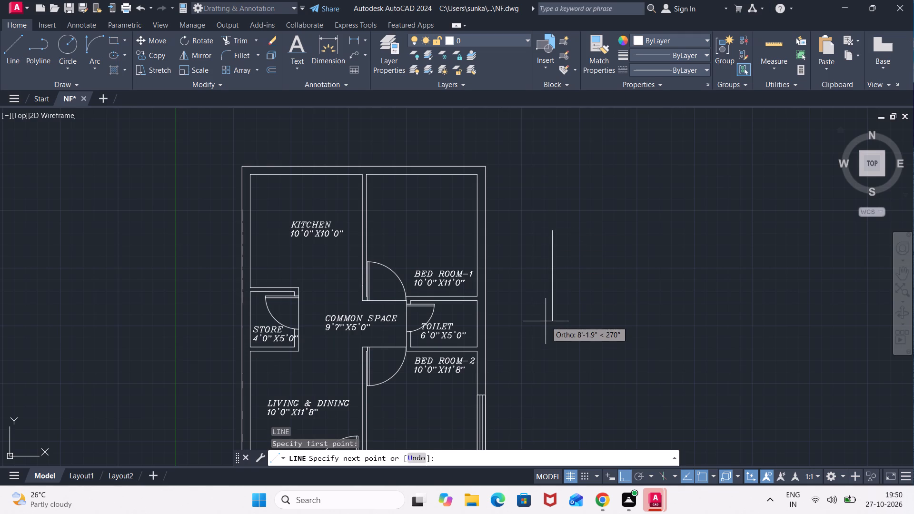
pyautogui.write("5'")
pyautogui.press('Return')
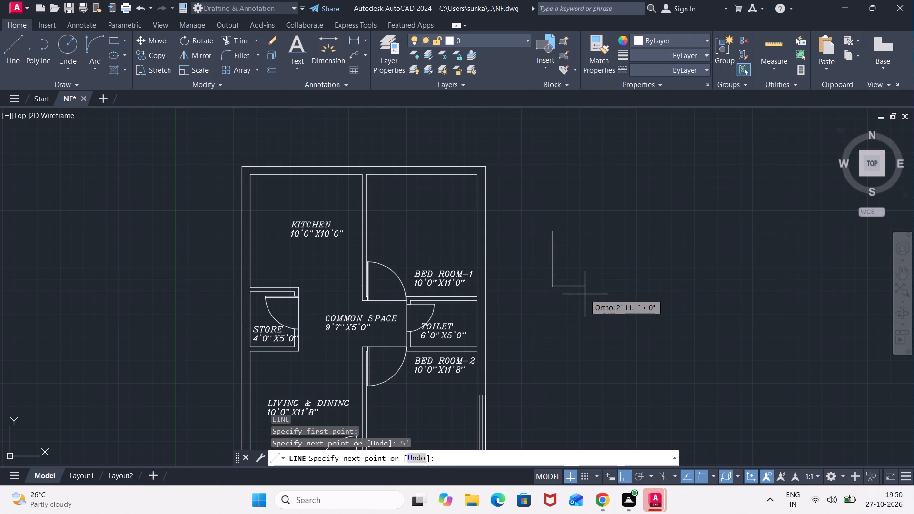
pyautogui.write('9"')
pyautogui.press('Return')
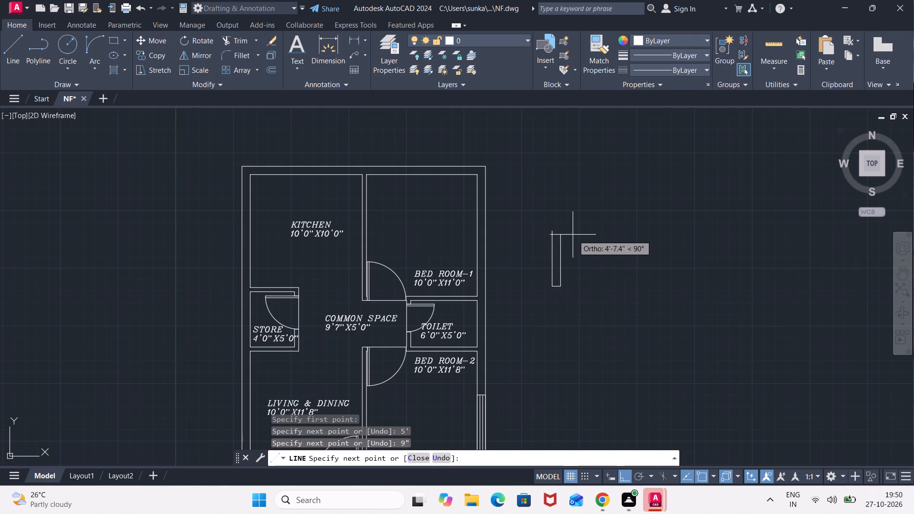
pyautogui.write("5'")
pyautogui.press('Return')
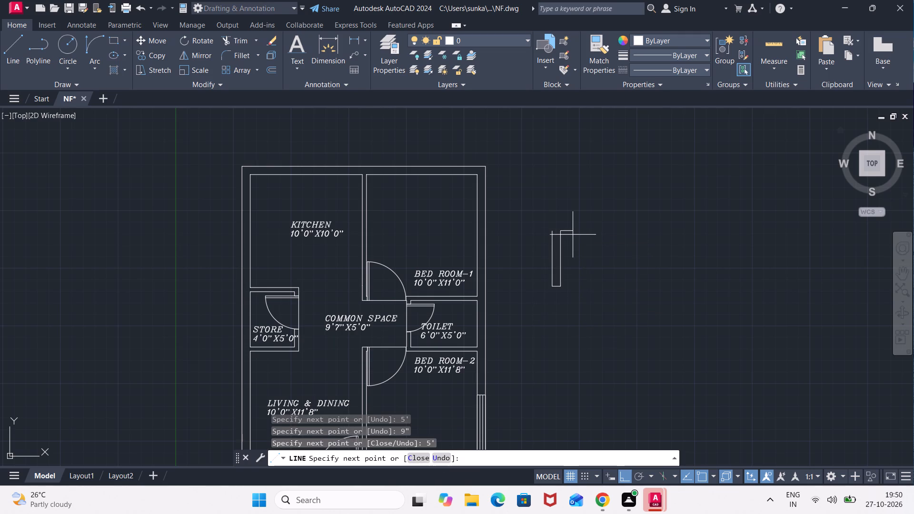
pyautogui.click(553, 235)
# Draw a vertical centre line between the midpoints of the new rectangle's top and bottom edges.
pyautogui.scroll(2, 558, 232)
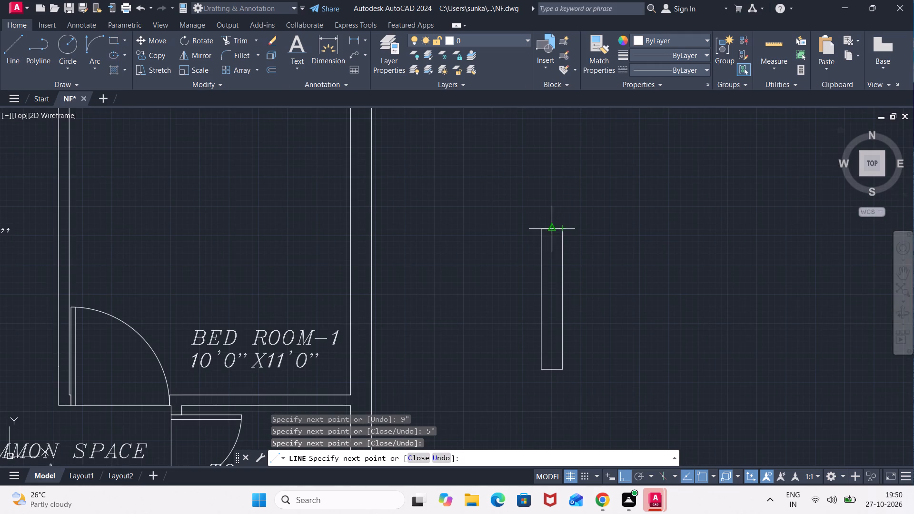
pyautogui.click(548, 232)
pyautogui.click(550, 371)
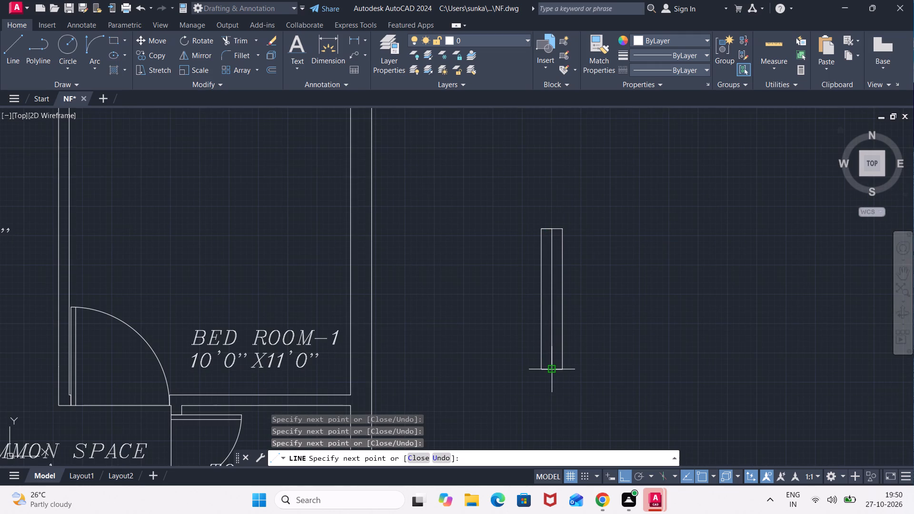
pyautogui.press('Escape')
# Replace the new 5' rectangle's centre line with two parallel lines offset 1.5" to either side of it.
pyautogui.press('o')
pyautogui.press('Return')
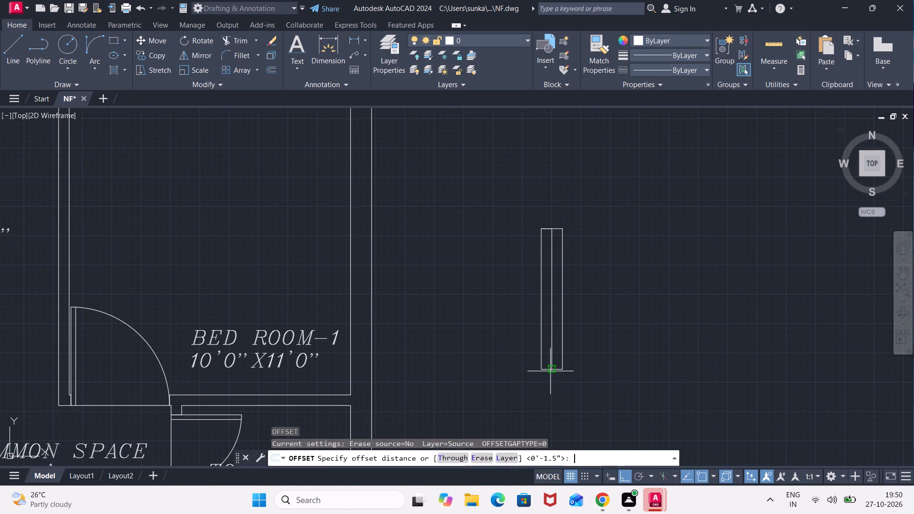
pyautogui.press('Return')
pyautogui.click(551, 339)
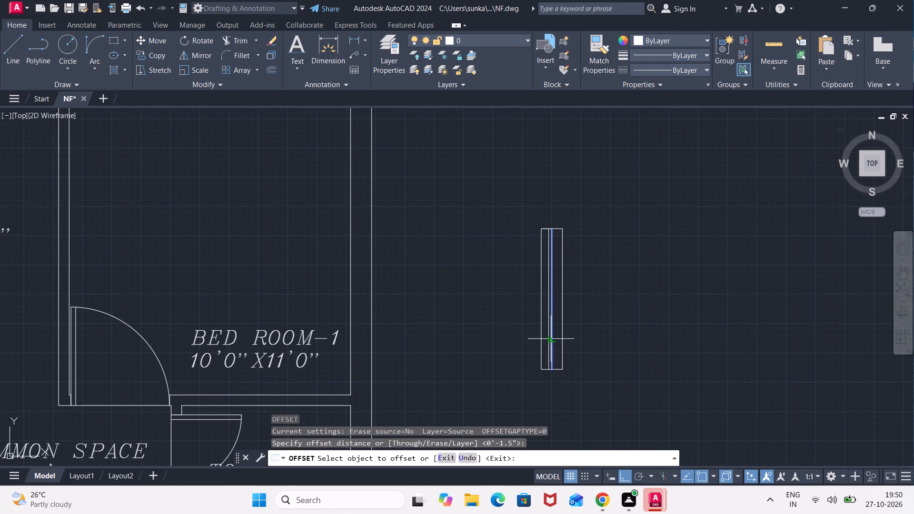
pyautogui.click(524, 339)
pyautogui.click(552, 335)
pyautogui.click(573, 329)
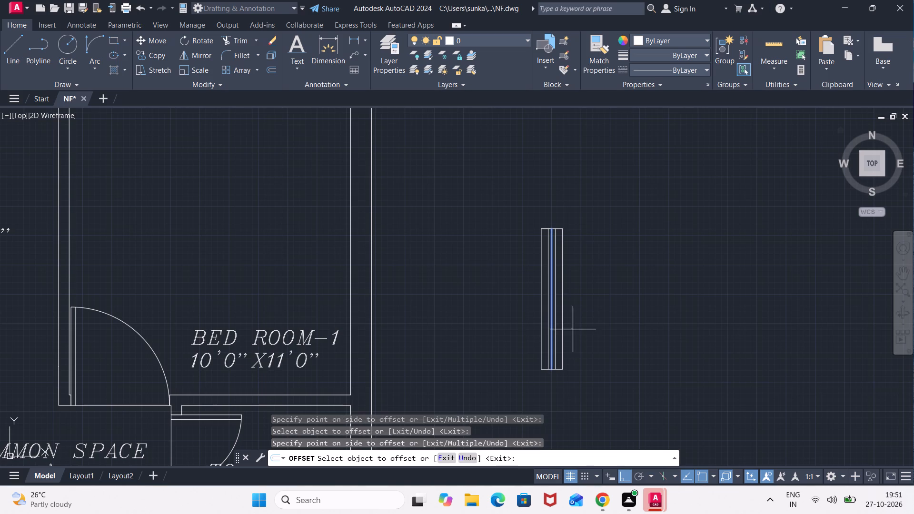
pyautogui.press('Escape')
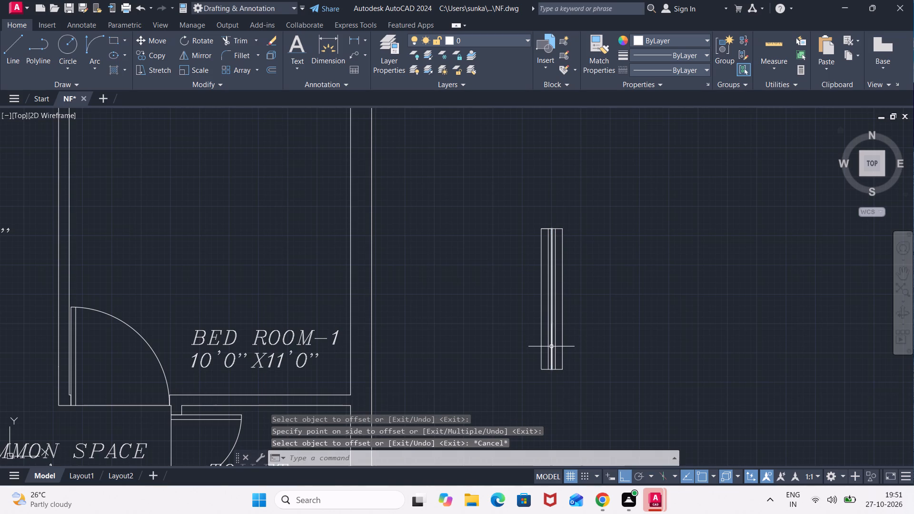
pyautogui.click(551, 346)
pyautogui.press('Delete')
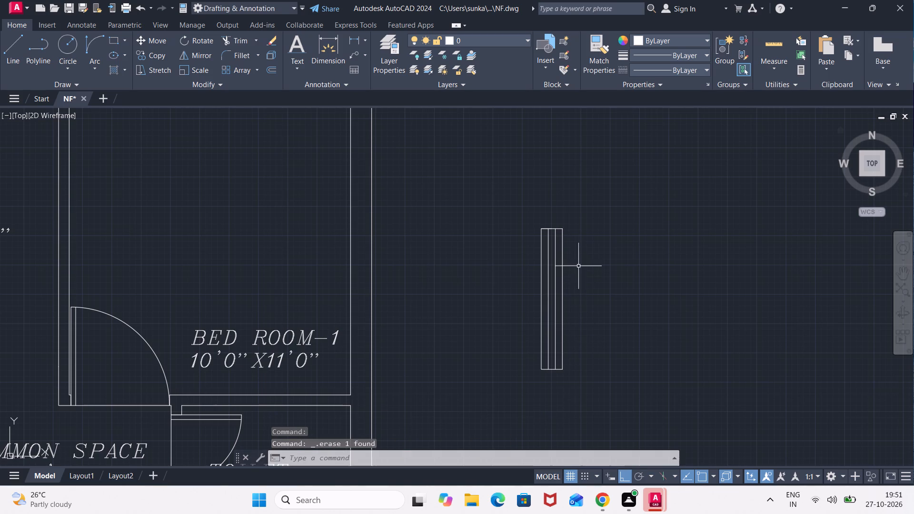
# Move the finished 5' window symbol by its lower-left corner into the outer wall of BED ROOM-1.
pyautogui.click(587, 214)
pyautogui.click(510, 387)
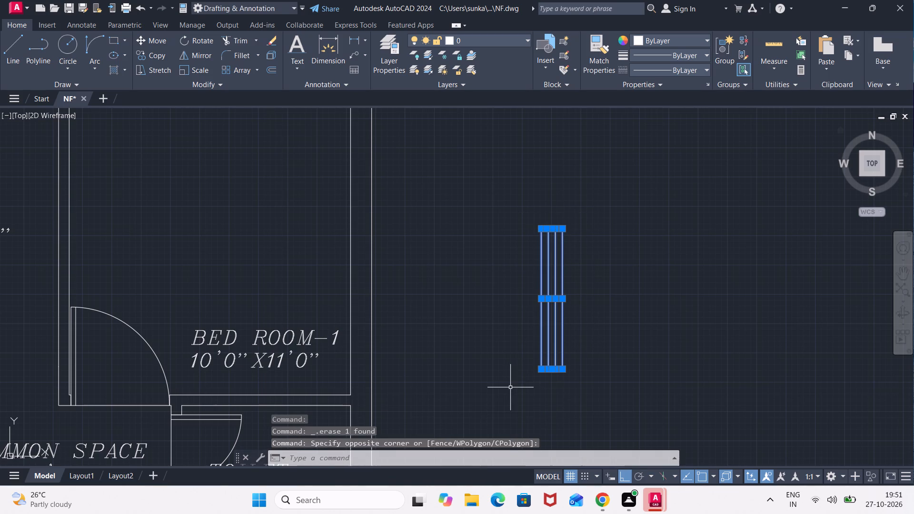
pyautogui.press('m')
pyautogui.press('Return')
pyautogui.click(539, 368)
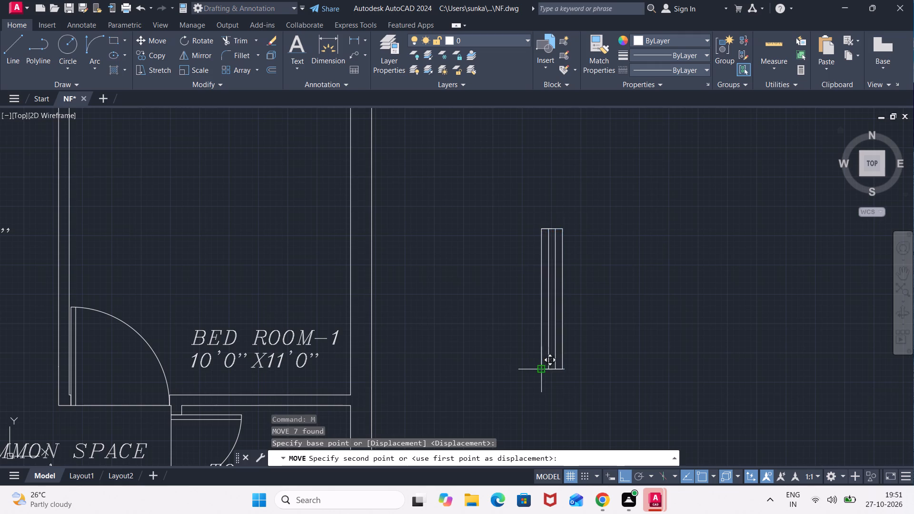
pyautogui.click(348, 259)
# Shift the BED ROOM-1 window symbol a little further down along its outer wall.
pyautogui.scroll(-1, 458, 255)
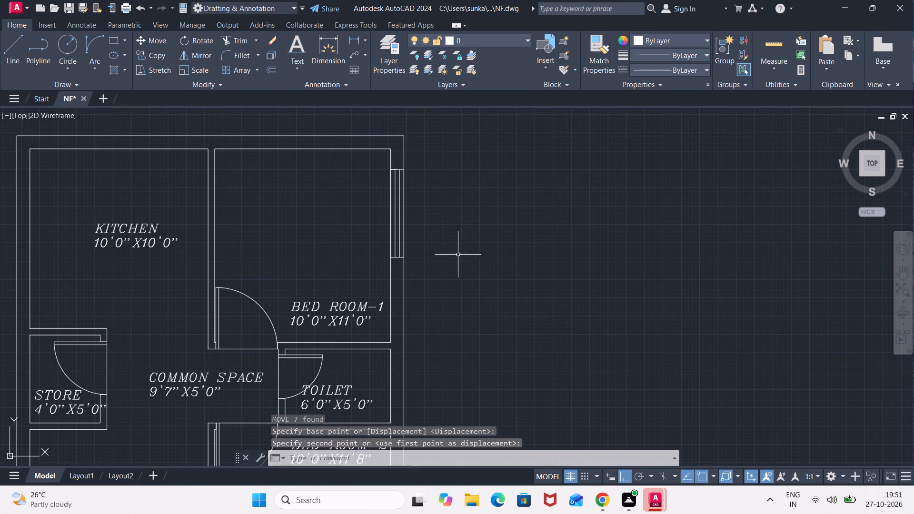
pyautogui.scroll(1, 407, 190)
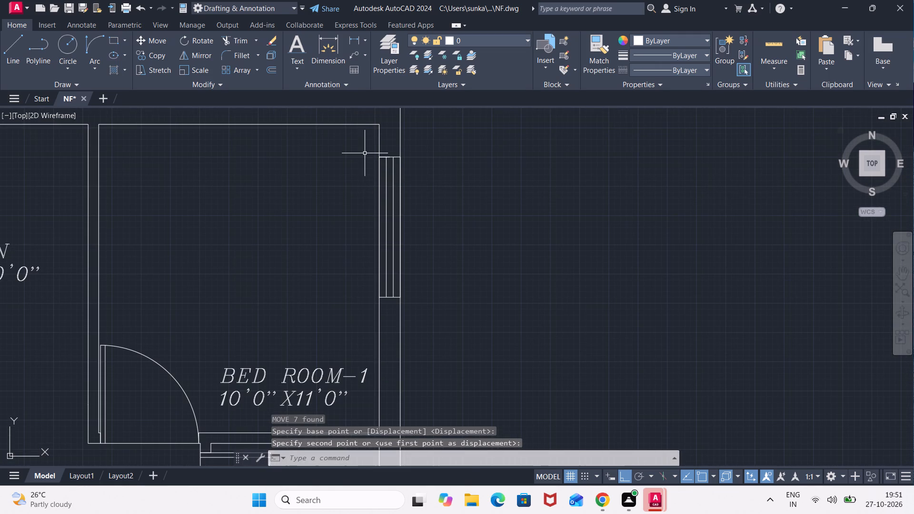
pyautogui.click(365, 150)
pyautogui.click(427, 318)
pyautogui.press('m')
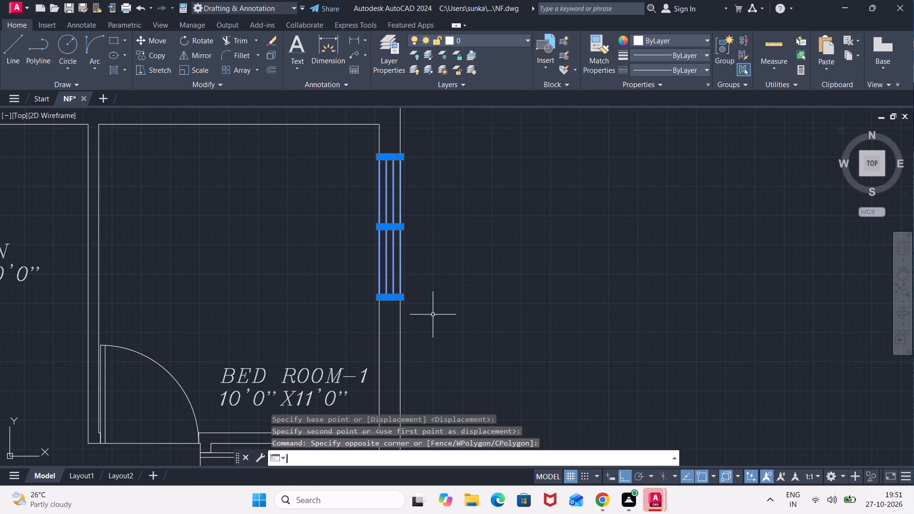
pyautogui.press('Return')
pyautogui.click(383, 297)
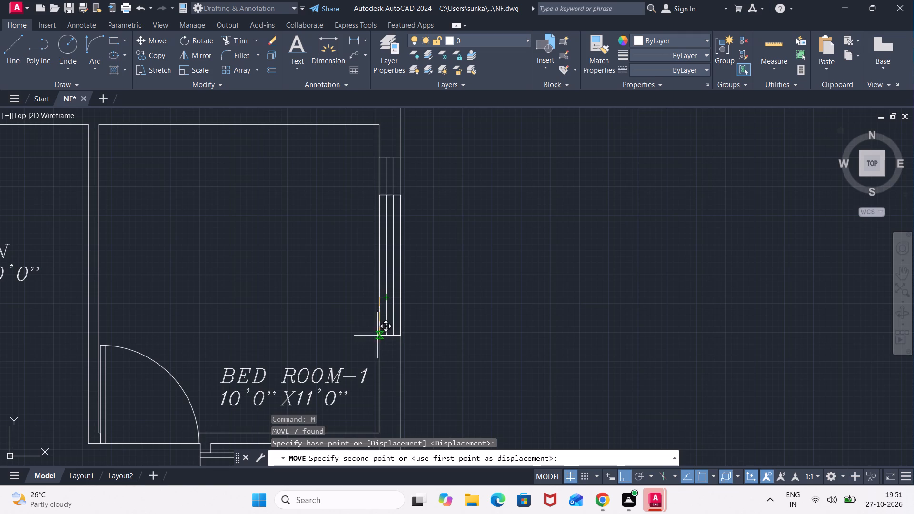
pyautogui.click(377, 338)
# Draw a 2'6" vertical line upward and a 9" top edge to its right in the empty space outside the TOILET.
pyautogui.scroll(-3, 476, 302)
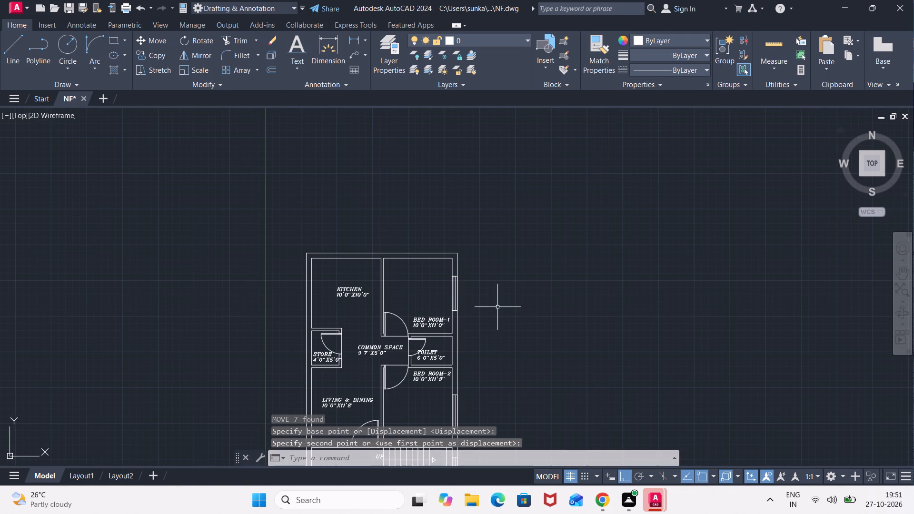
pyautogui.press('l')
pyautogui.press('Return')
pyautogui.click(487, 349)
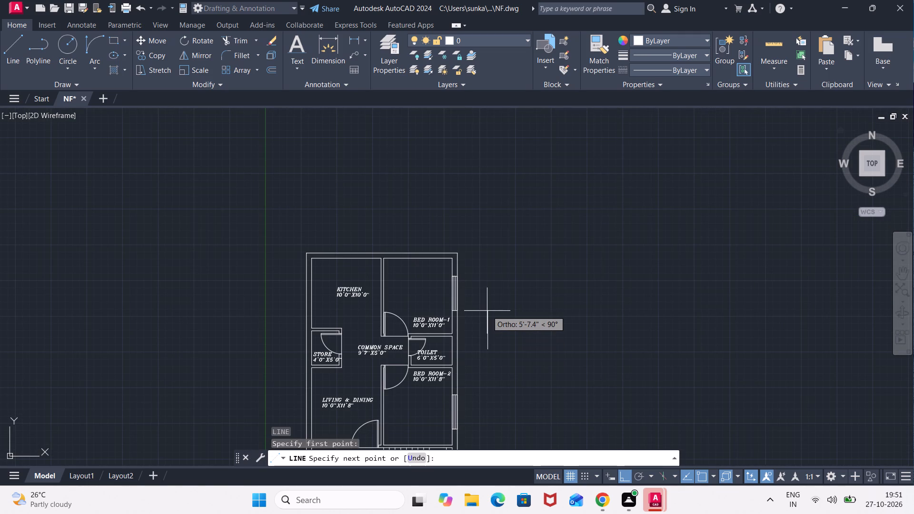
pyautogui.write("2'6")
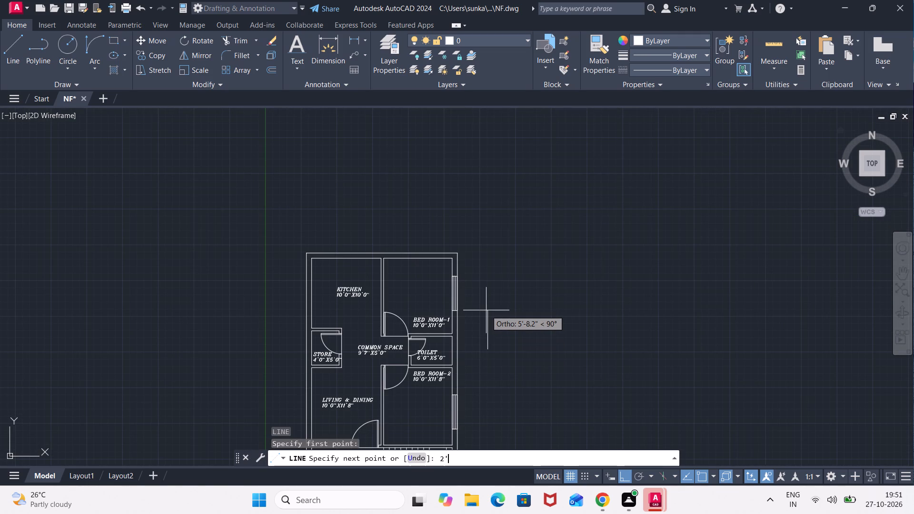
pyautogui.hotkey('shift', '"')
pyautogui.press('Return')
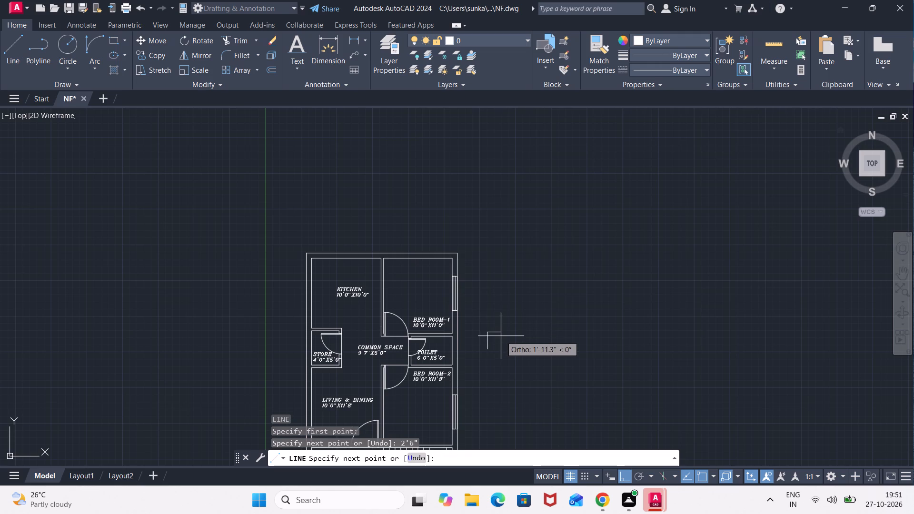
pyautogui.scroll(2, 501, 336)
pyautogui.write('9"')
pyautogui.press('Return')
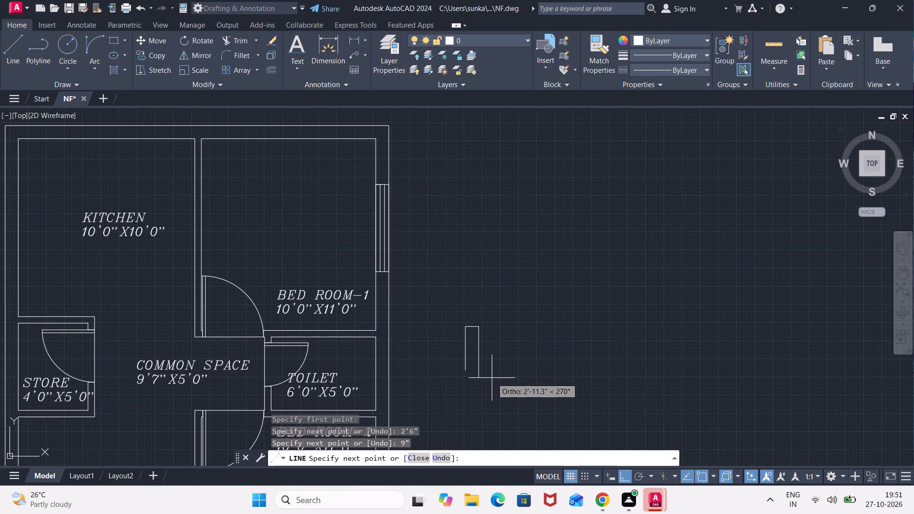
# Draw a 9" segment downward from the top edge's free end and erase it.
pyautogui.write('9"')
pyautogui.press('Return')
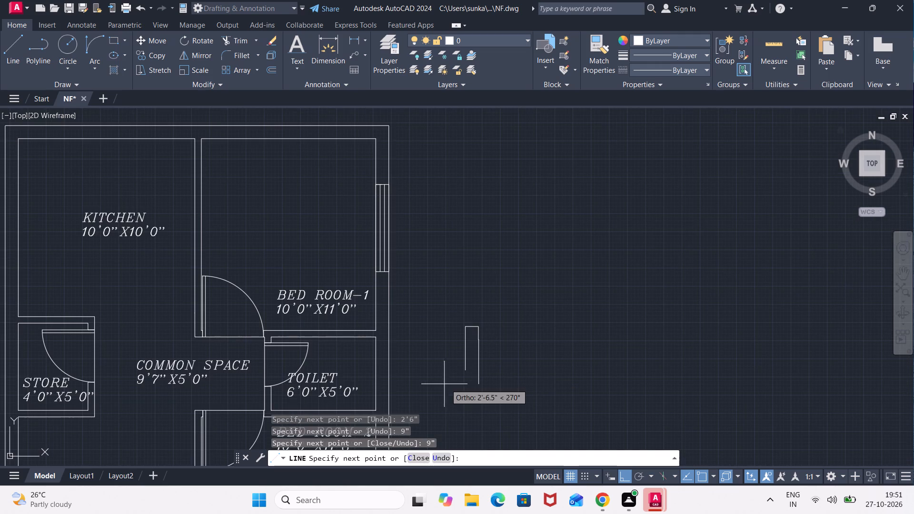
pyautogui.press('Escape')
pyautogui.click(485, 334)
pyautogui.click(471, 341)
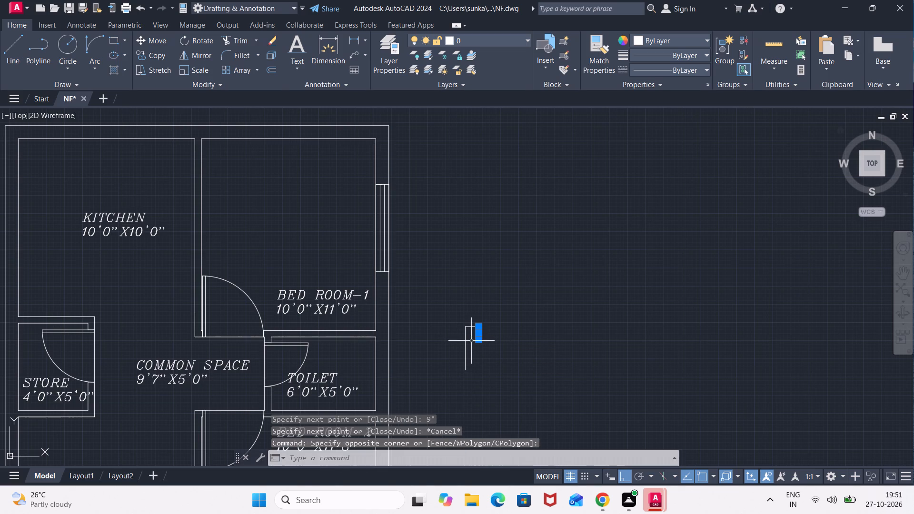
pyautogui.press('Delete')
# Complete the rectangle with a 2'6" right side drawn downward and a bottom edge back to the lower-left corner.
pyautogui.press('l')
pyautogui.press('Return')
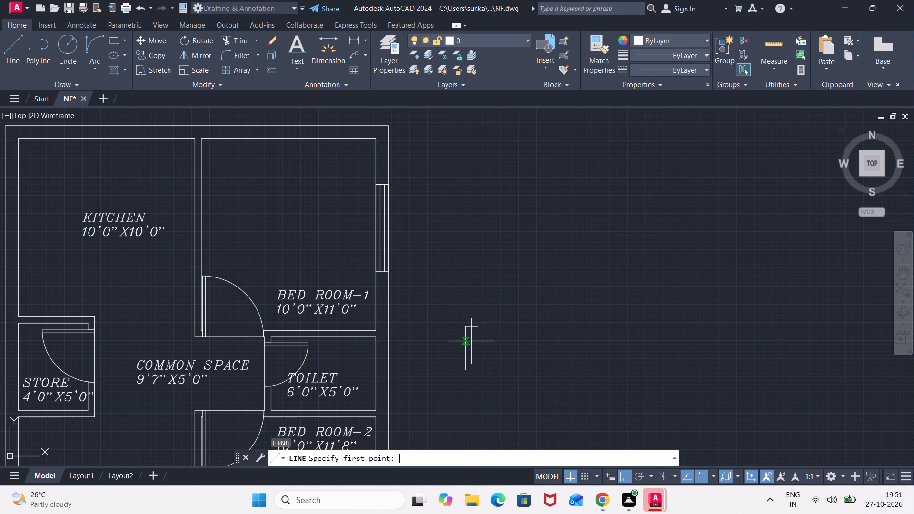
pyautogui.click(480, 326)
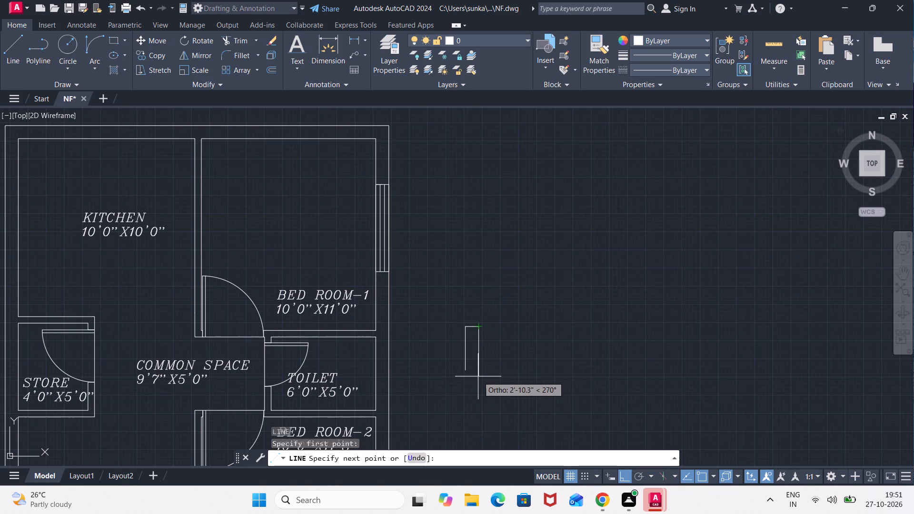
pyautogui.write('2\'6"')
pyautogui.press('Return')
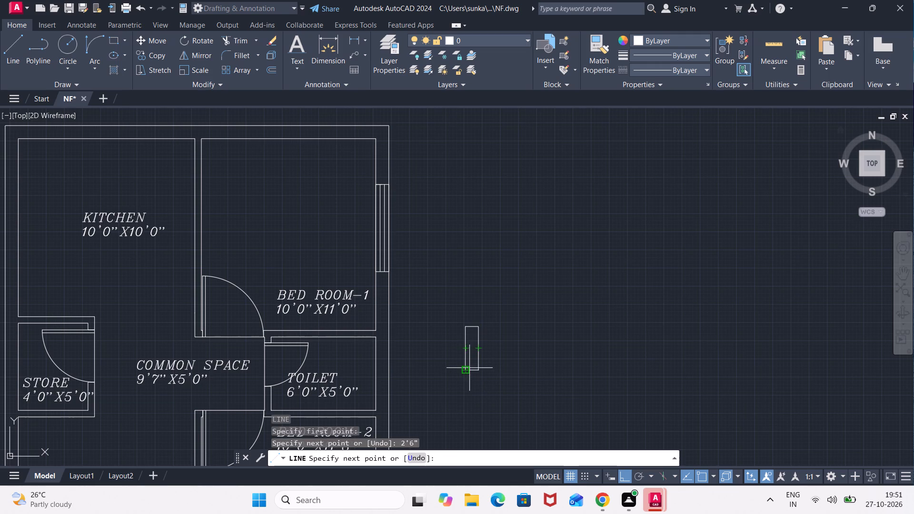
pyautogui.click(467, 369)
# Draw a vertical centre line between the midpoints of the 2'6" rectangle's bottom and top edges.
pyautogui.click(475, 370)
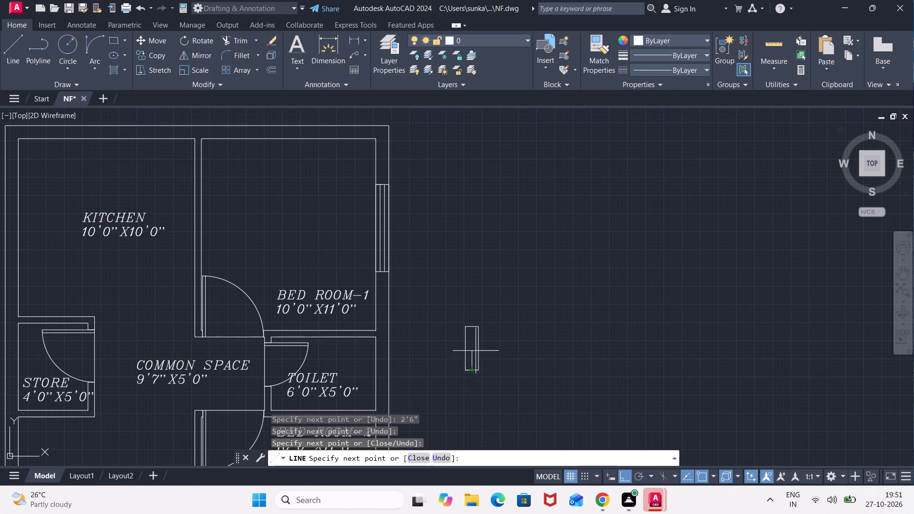
pyautogui.click(472, 327)
pyautogui.press('Escape')
# Replace the 2'6" rectangle's centre line with two parallel lines offset 1.5" to either side of it.
pyautogui.press('o')
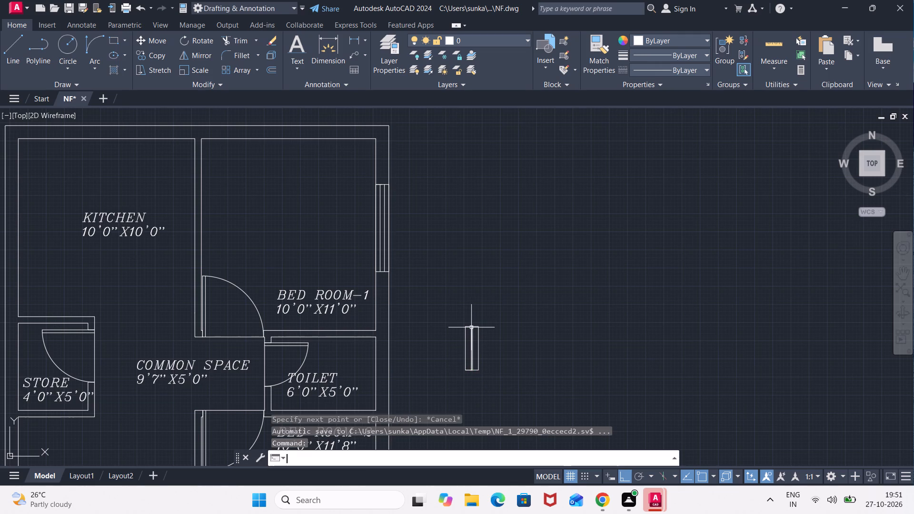
pyautogui.press('Return')
pyautogui.press('Return')
pyautogui.scroll(2, 473, 336)
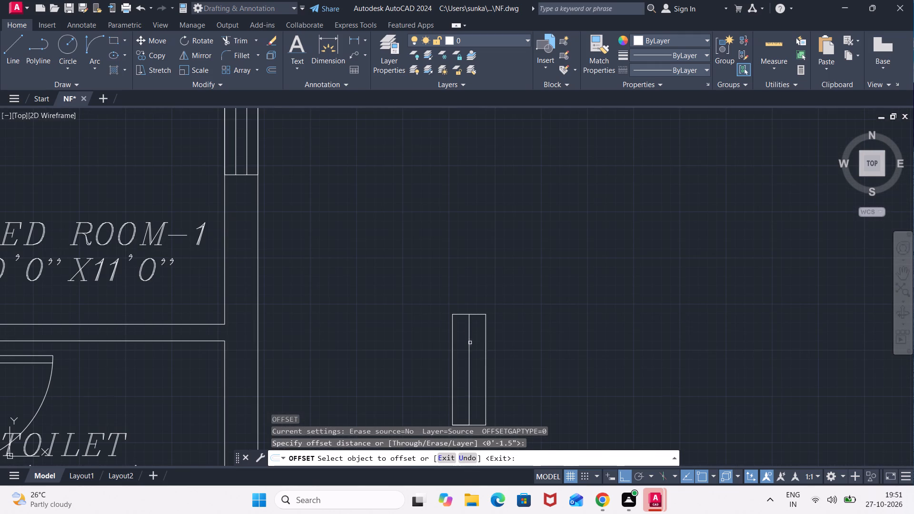
pyautogui.click(470, 345)
pyautogui.click(457, 353)
pyautogui.click(469, 352)
pyautogui.click(492, 350)
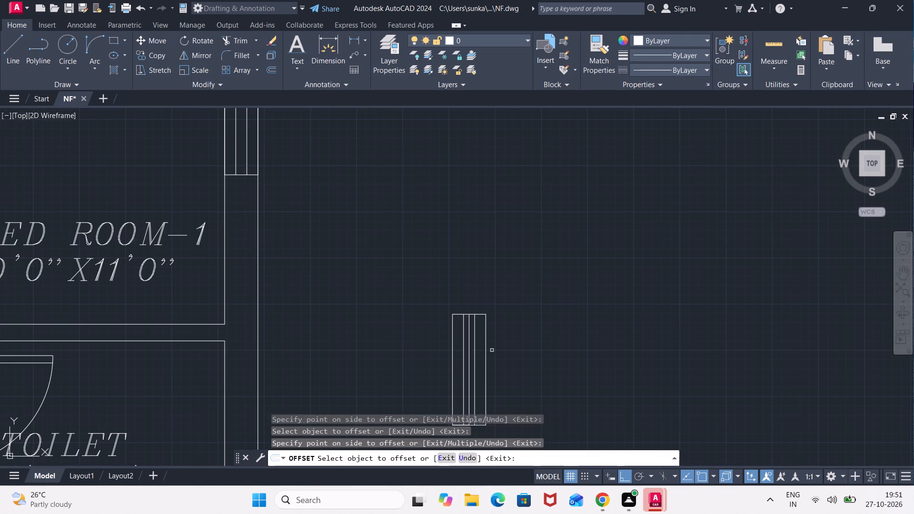
pyautogui.press('Escape')
pyautogui.click(469, 360)
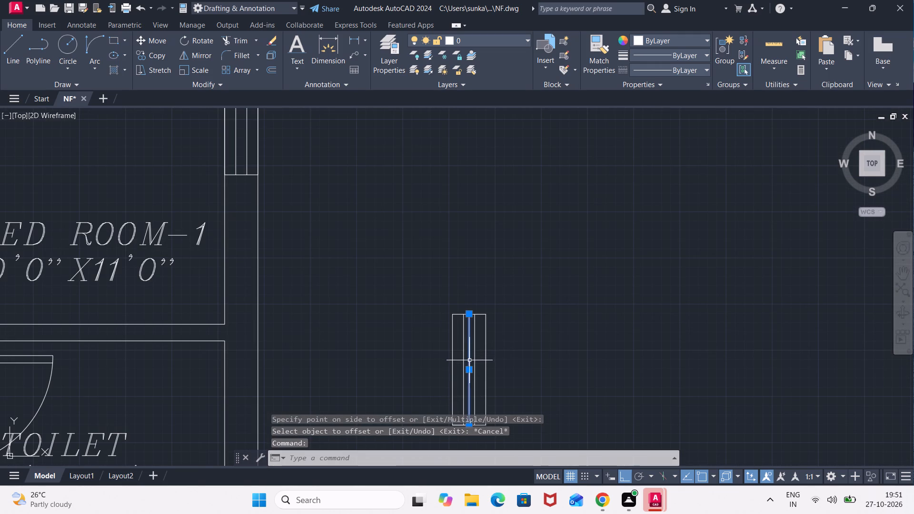
pyautogui.press('Delete')
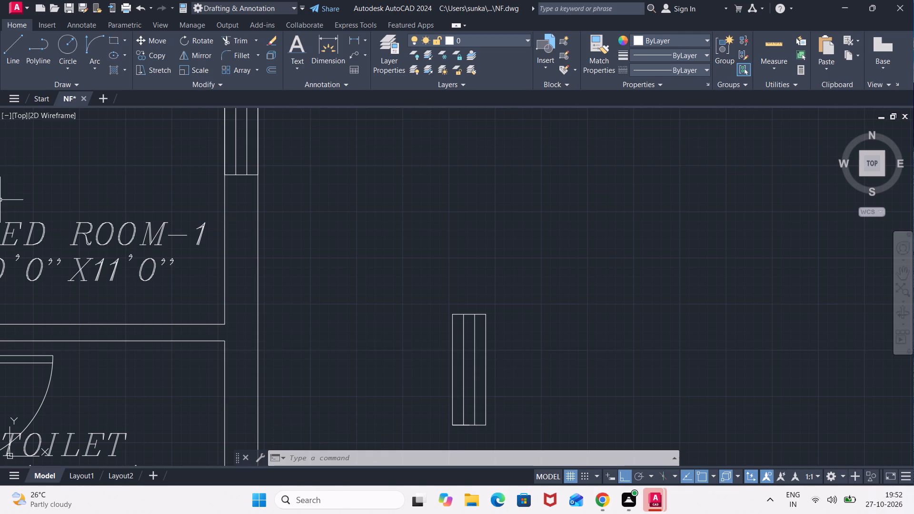
# Move the finished 2'6" window symbol by its lower-left corner into the outer wall of the TOILET.
pyautogui.scroll(-1, 50, 254)
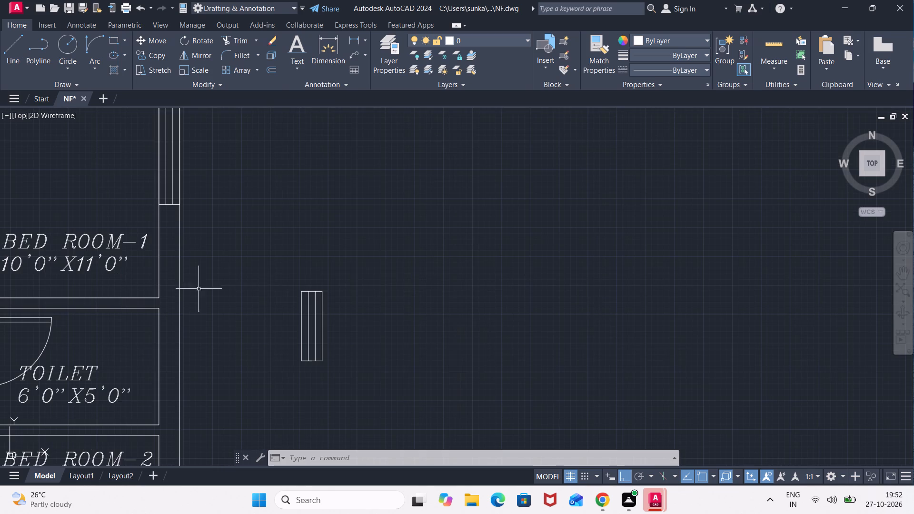
pyautogui.click(339, 276)
pyautogui.click(277, 386)
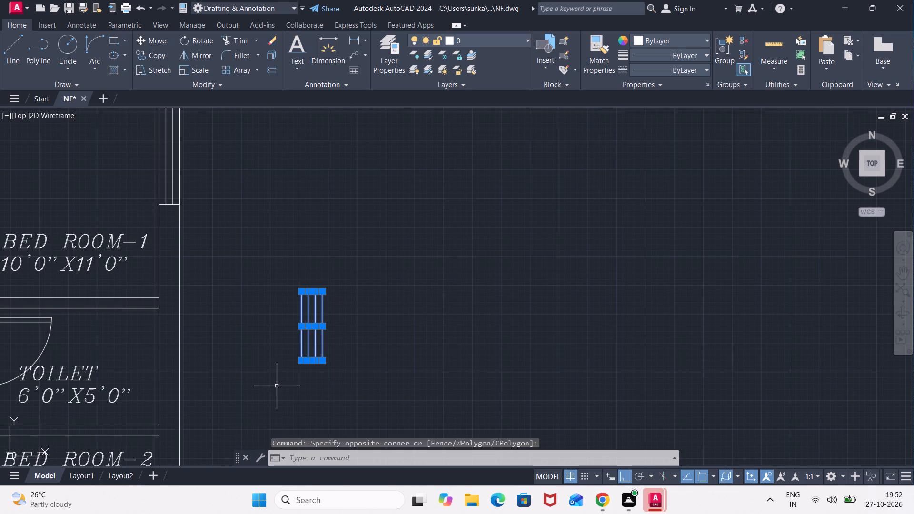
pyautogui.press('m')
pyautogui.press('Return')
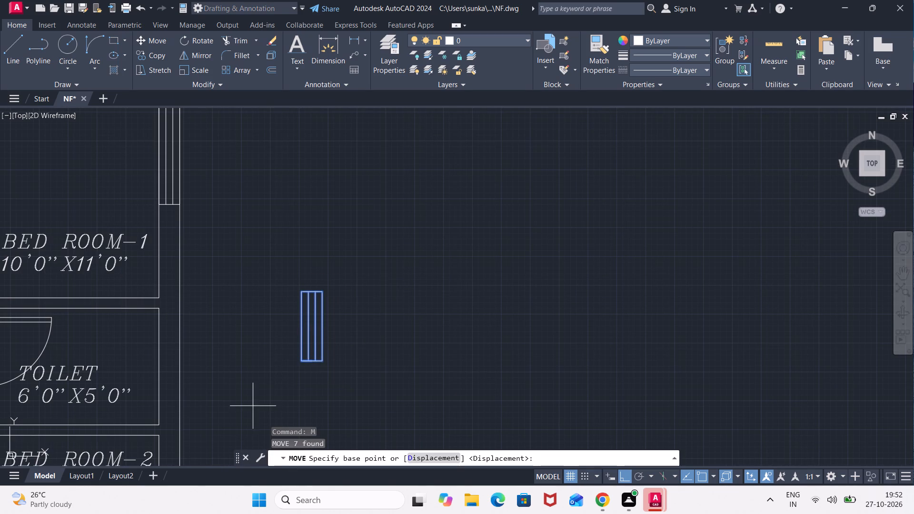
pyautogui.click(299, 360)
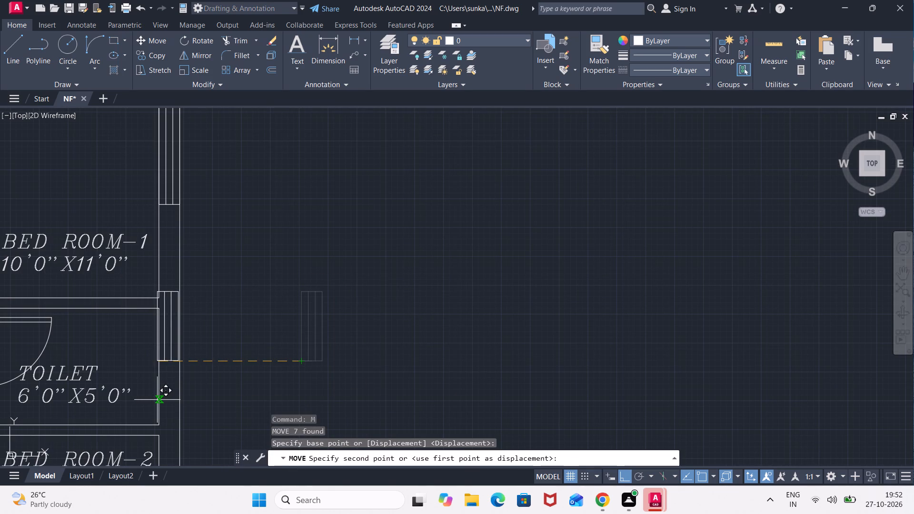
pyautogui.click(157, 400)
# Draw a horizontal 2'6" by 9" rectangle with lines in the empty area outside the TOILET's outer wall.
pyautogui.scroll(-1, 262, 375)
pyautogui.moveTo(308, 364); pyautogui.dragTo(527, 321, button='middle')
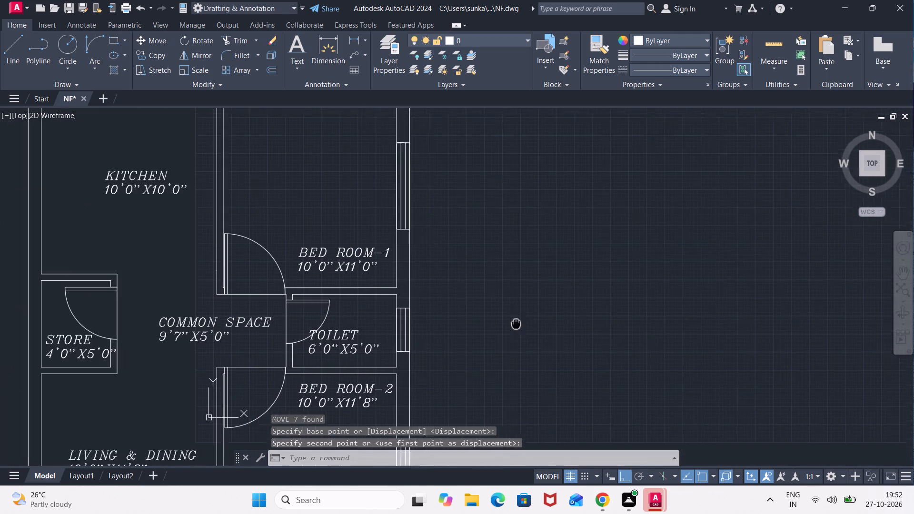
pyautogui.moveTo(527, 321); pyautogui.dragTo(529, 321, button='middle')
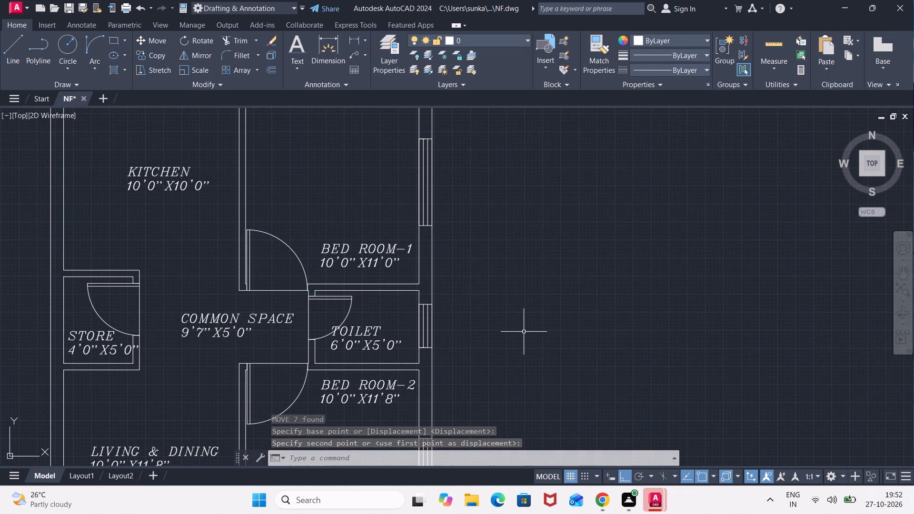
pyautogui.press('l')
pyautogui.press('Return')
pyautogui.click(592, 319)
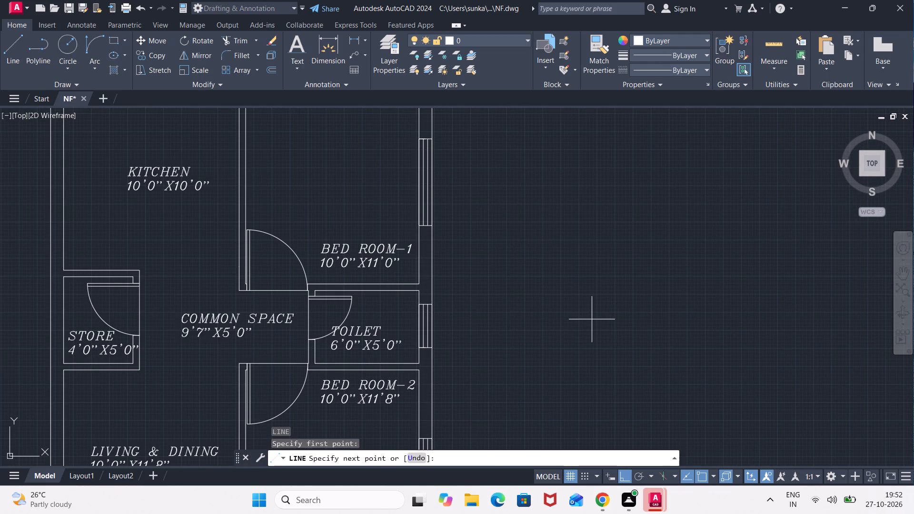
pyautogui.write('2\'6"')
pyautogui.press('Return')
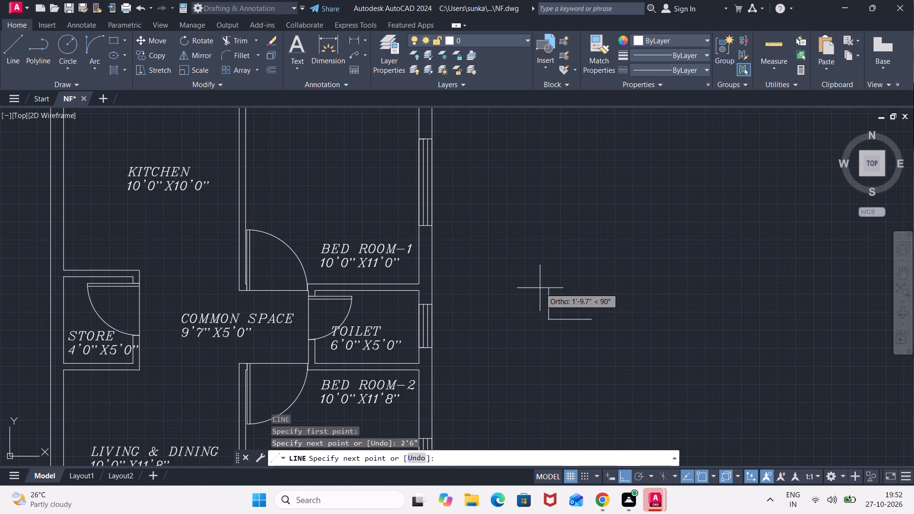
pyautogui.write('9"')
pyautogui.press('Return')
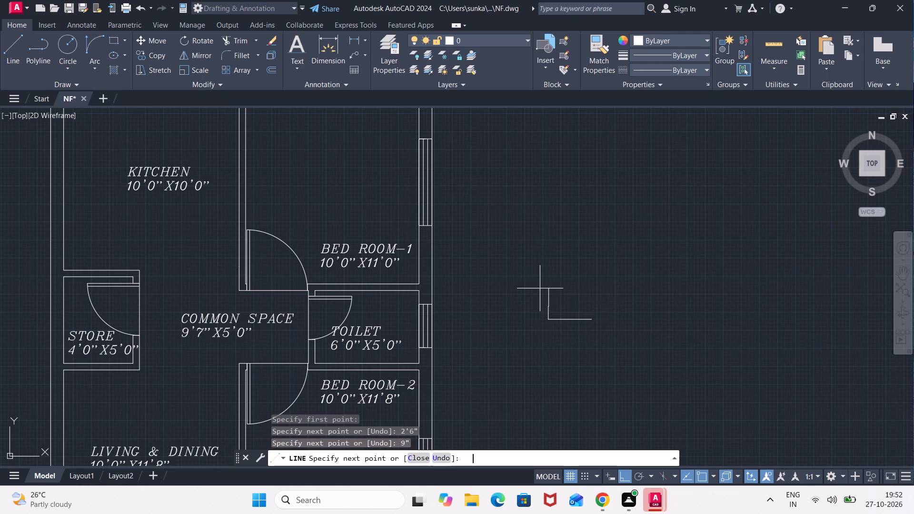
pyautogui.write('2\'6"')
pyautogui.press('Return')
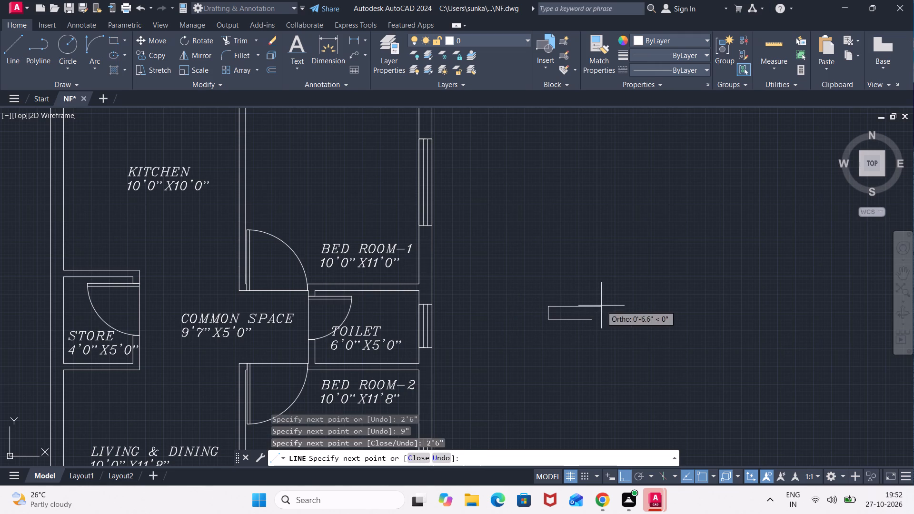
pyautogui.click(595, 316)
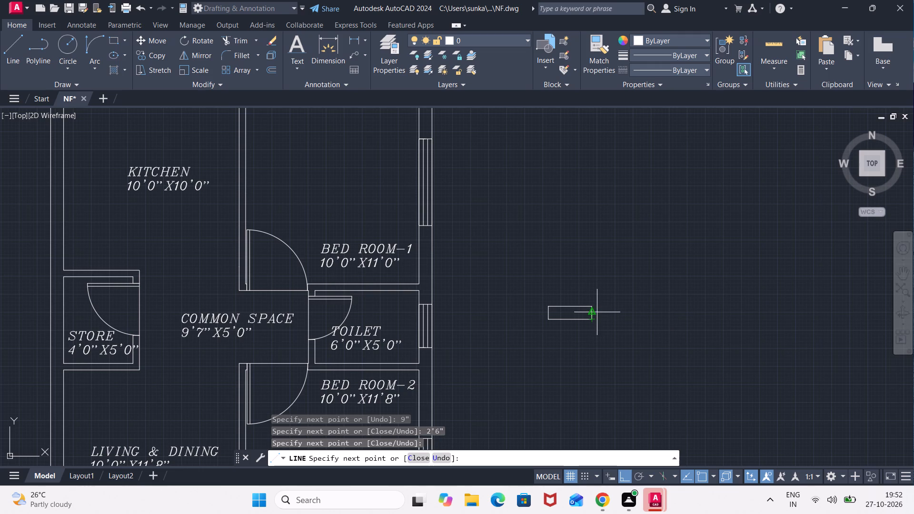
# Draw a horizontal centre line between the midpoints of the new 2'6" rectangle's two short sides.
pyautogui.click(597, 312)
pyautogui.click(551, 312)
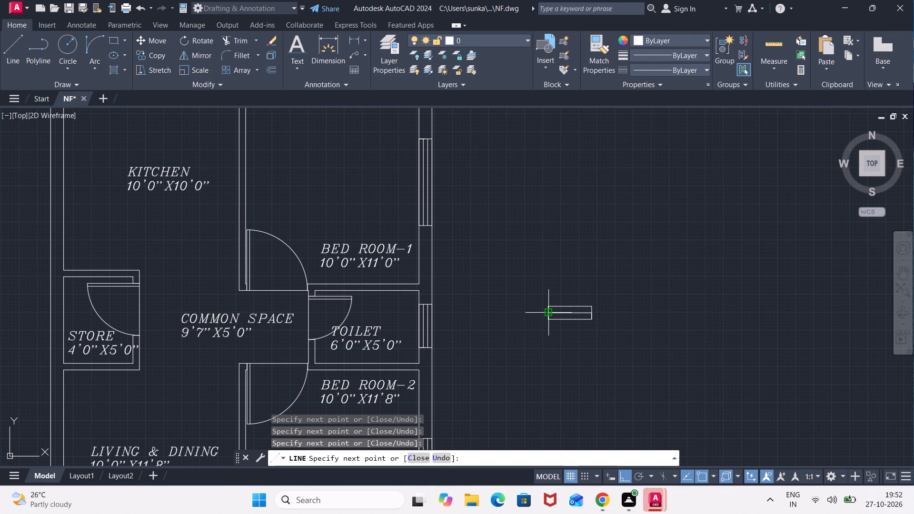
pyautogui.press('Escape')
# Replace the horizontal rectangle's centre line with two parallel lines offset 1.5" above and below it.
pyautogui.press('o')
pyautogui.press('Return')
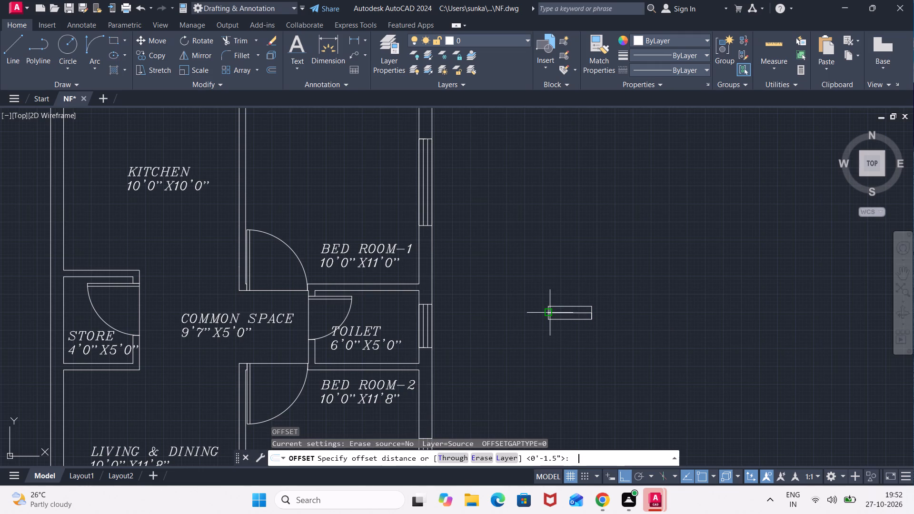
pyautogui.press('Return')
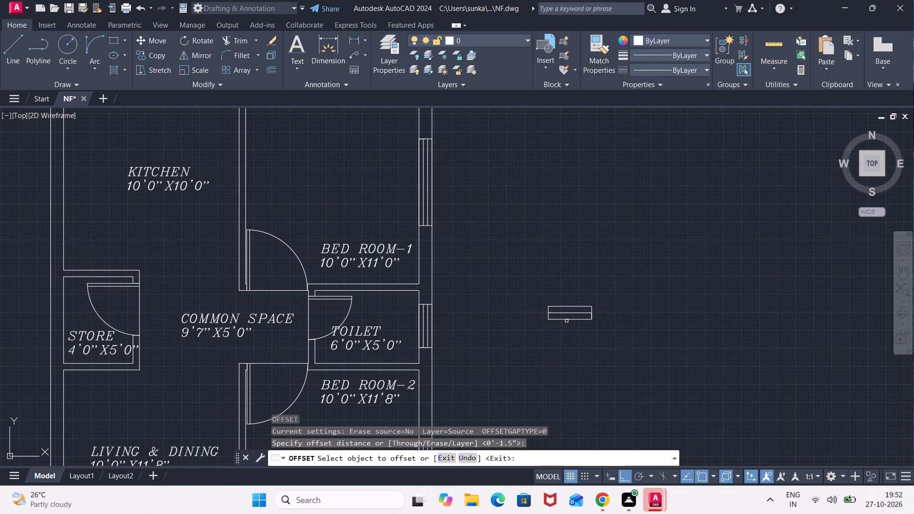
pyautogui.scroll(3, 569, 314)
pyautogui.click(569, 315)
pyautogui.click(569, 304)
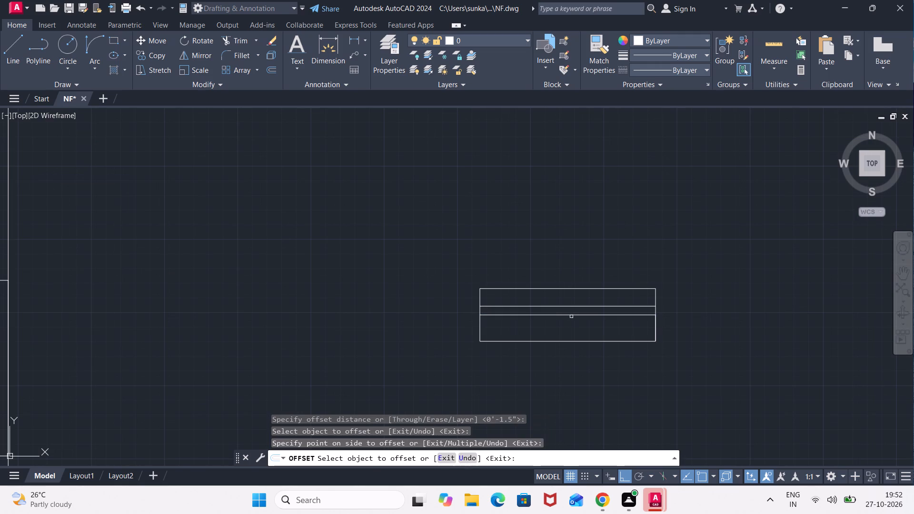
pyautogui.click(573, 314)
pyautogui.click(576, 333)
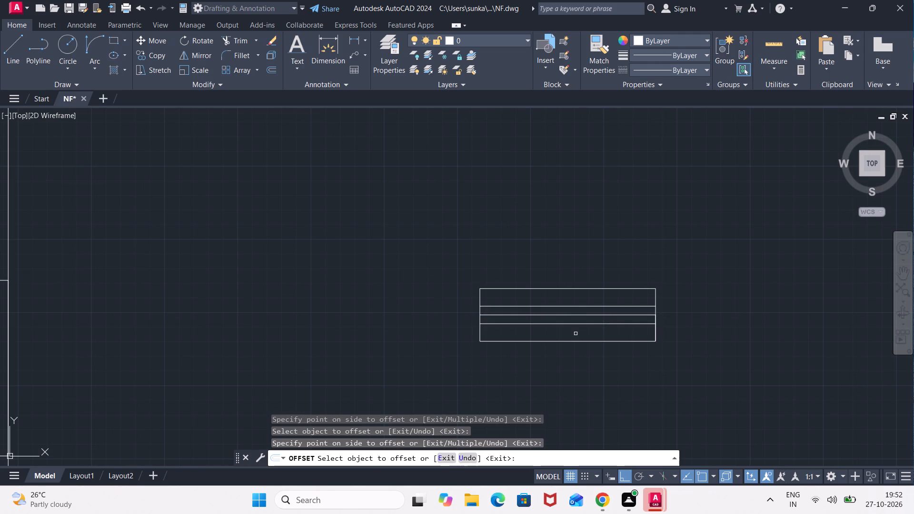
pyautogui.press('Escape')
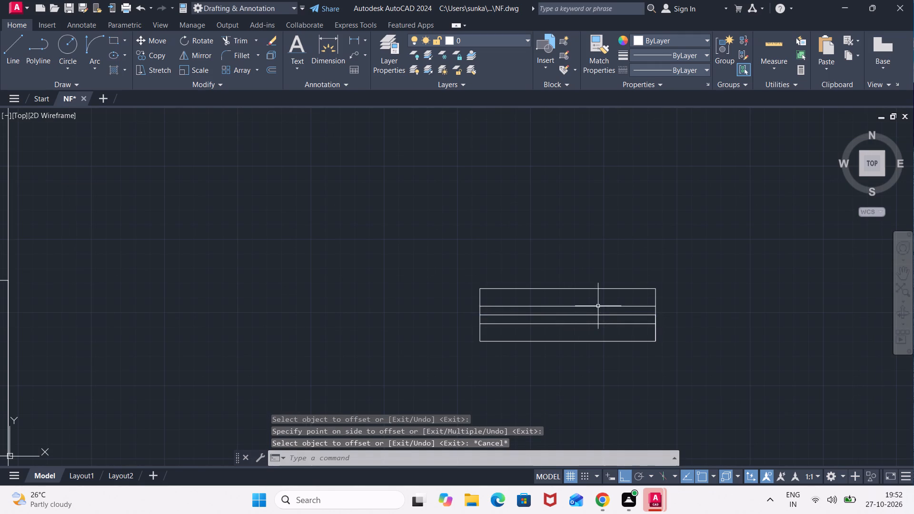
pyautogui.click(601, 314)
pyautogui.press('Delete')
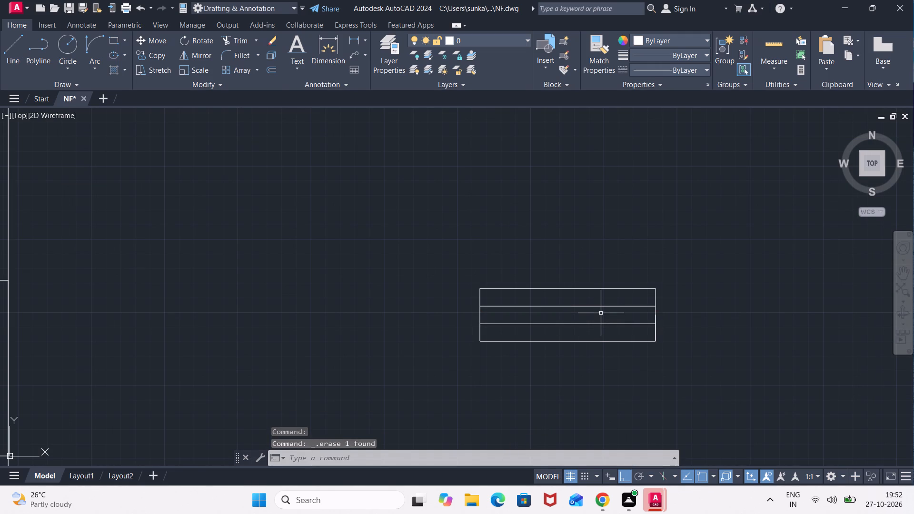
# Move the horizontal 2'6" window symbol by its lower-left corner into the KITCHEN's top outer wall, near the BED ROOM-1 partition.
pyautogui.scroll(-1, 607, 311)
pyautogui.click(657, 276)
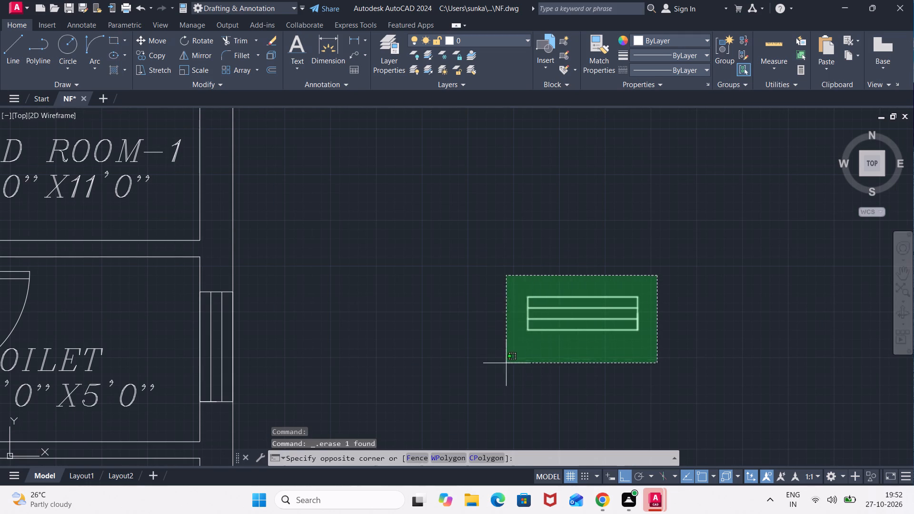
pyautogui.click(502, 364)
pyautogui.press('m')
pyautogui.press('Return')
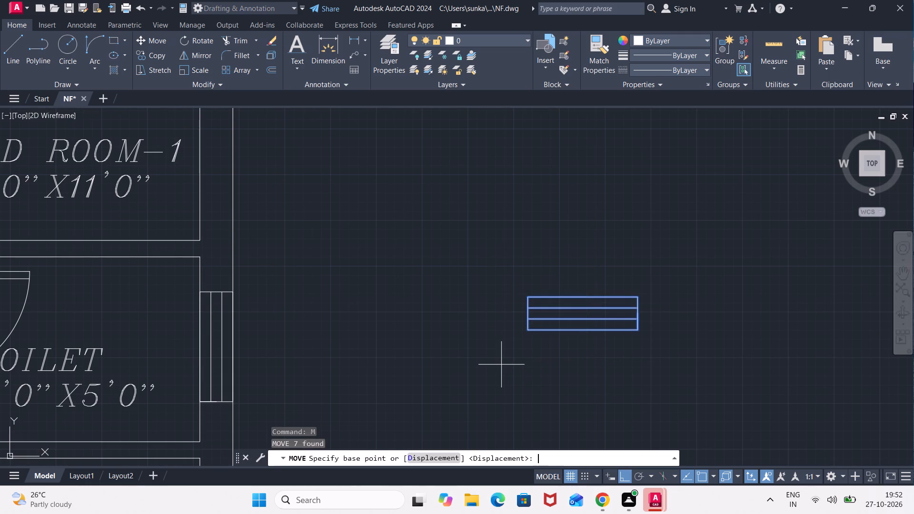
pyautogui.click(525, 331)
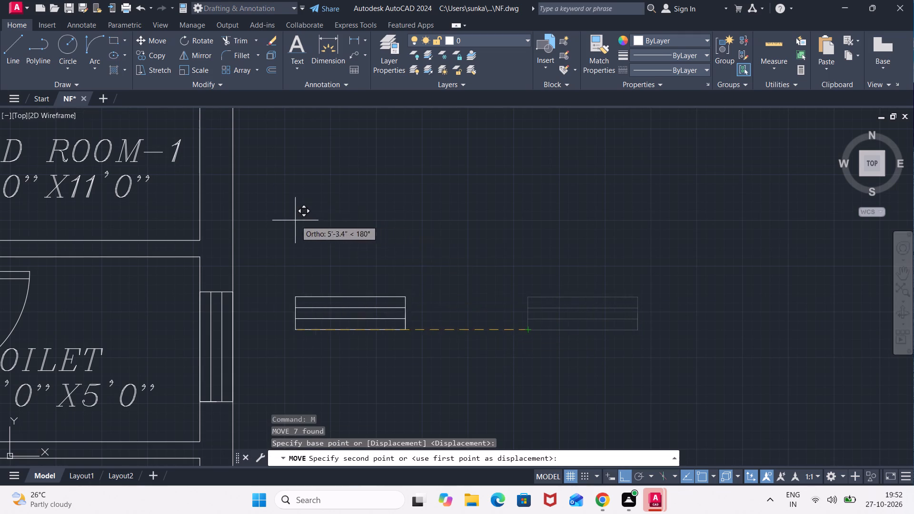
pyautogui.moveTo(295, 220); pyautogui.dragTo(625, 347, button='middle')
pyautogui.scroll(-3, 419, 245)
pyautogui.moveTo(392, 226); pyautogui.dragTo(559, 312, button='middle')
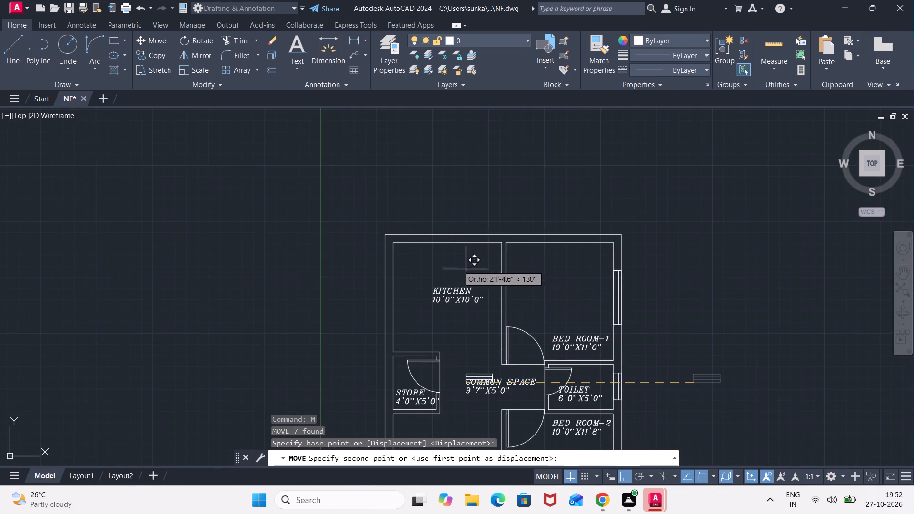
pyautogui.scroll(2, 460, 244)
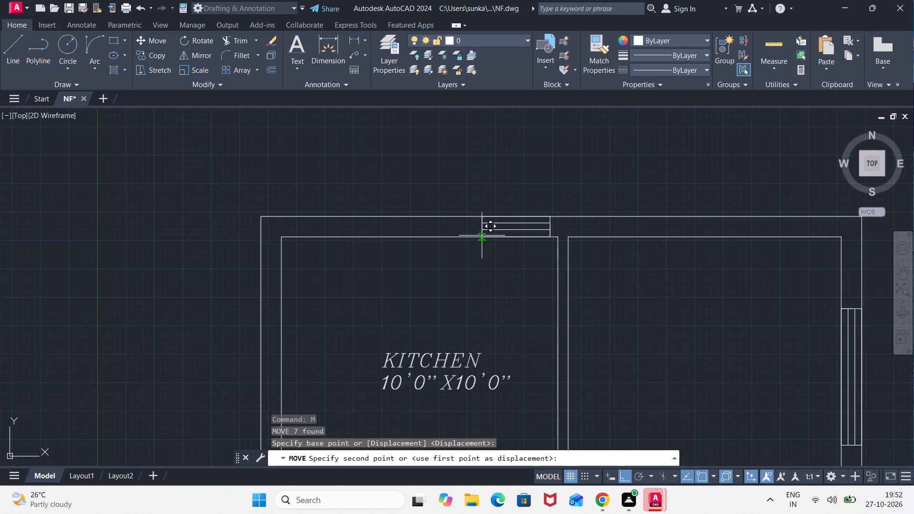
pyautogui.click(482, 236)
# Draw a vertical 4' by 9" rectangle with lines in the empty area outside the TOILET's outer wall.
pyautogui.scroll(-1, 658, 270)
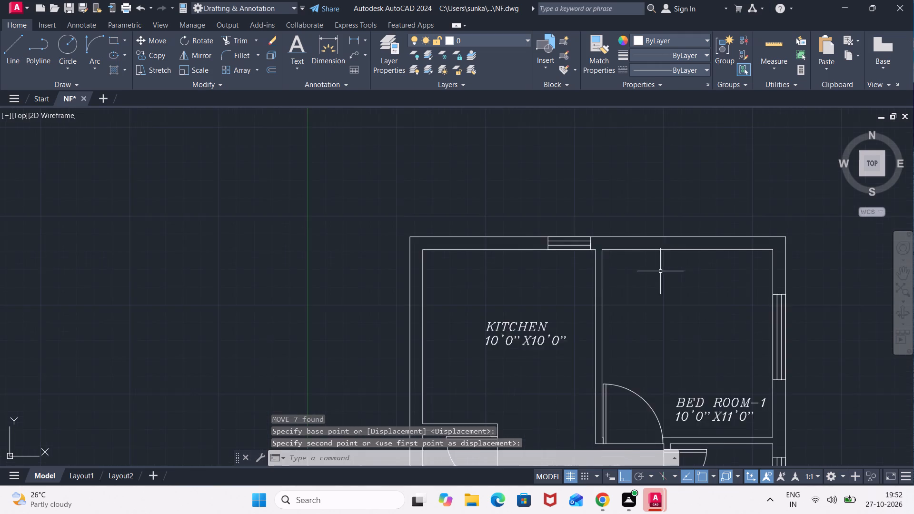
pyautogui.scroll(-1, 664, 273)
pyautogui.moveTo(675, 290); pyautogui.dragTo(529, 225, button='middle')
pyautogui.press('l')
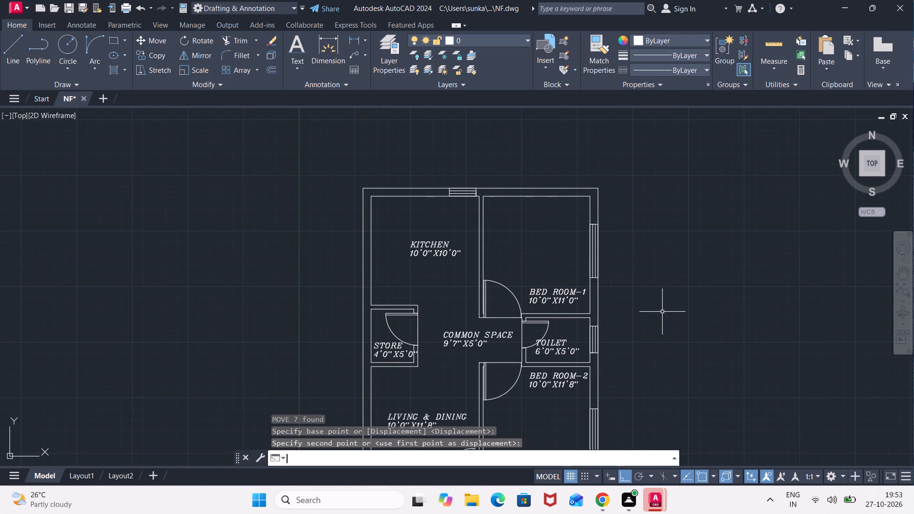
pyautogui.press('Return')
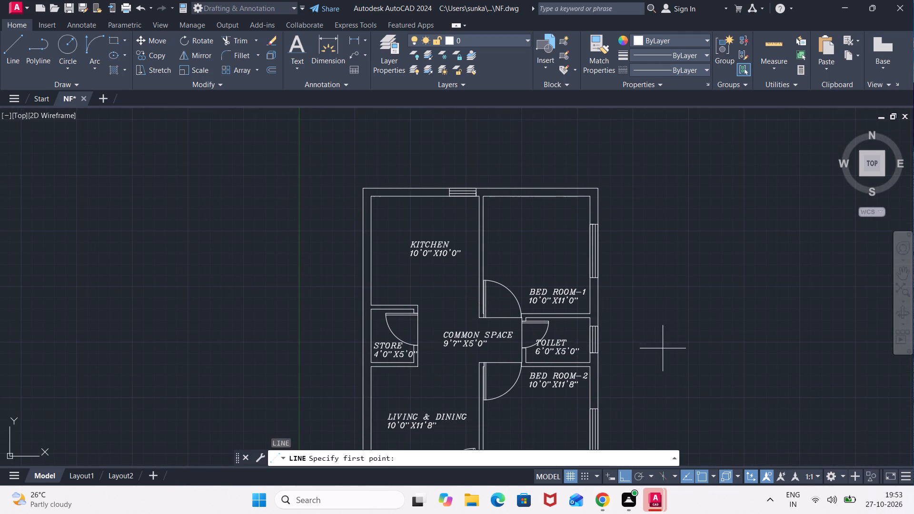
pyautogui.click(661, 354)
pyautogui.write("4';")
pyautogui.press('Return')
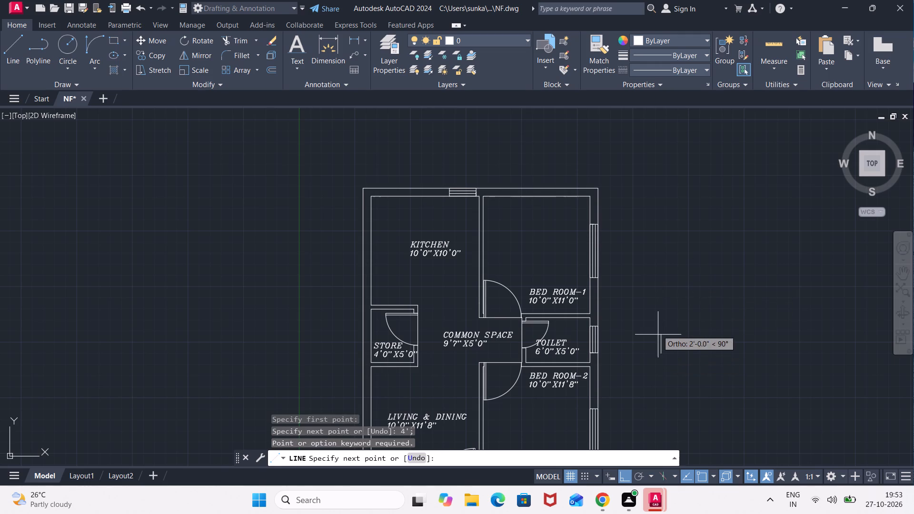
pyautogui.write("4'")
pyautogui.press('Return')
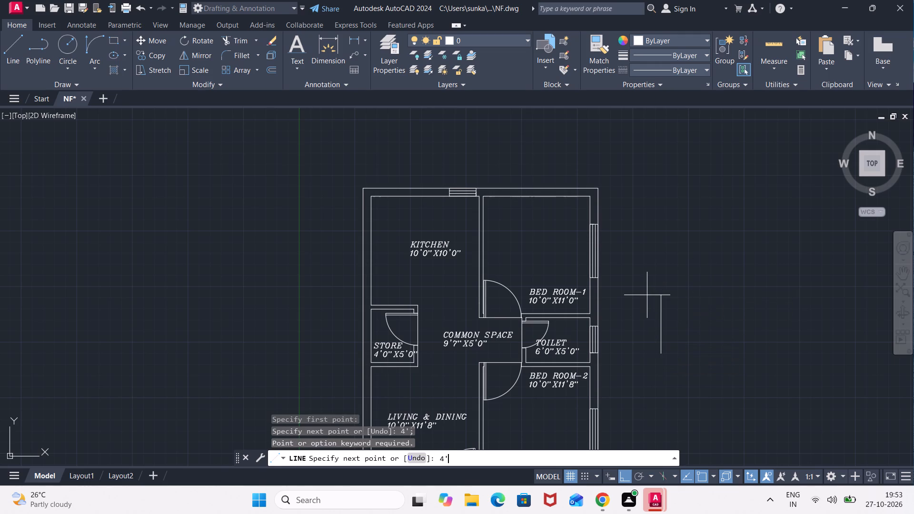
pyautogui.write('9"')
pyautogui.press('Return')
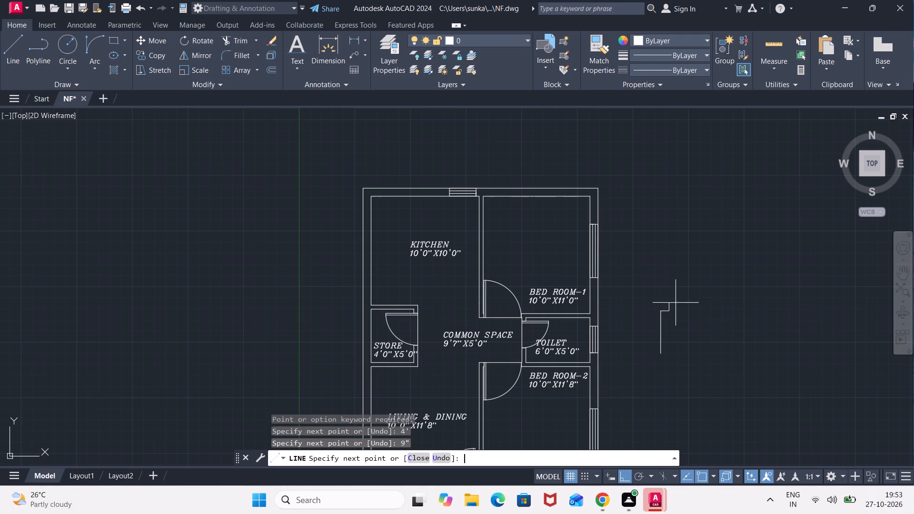
pyautogui.write("4'")
pyautogui.press('Return')
pyautogui.scroll(3, 657, 358)
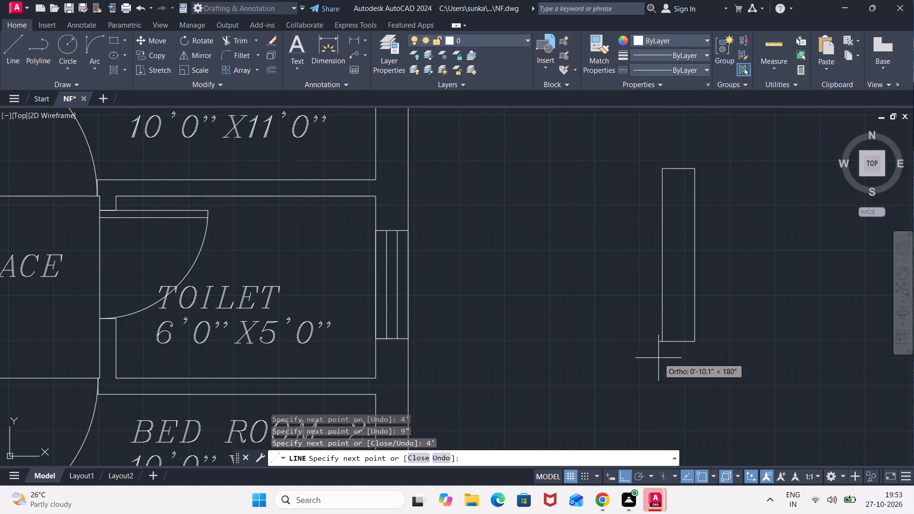
pyautogui.click(662, 344)
# Draw a vertical centre line between the midpoints of the 4' rectangle's bottom and top edges.
pyautogui.click(676, 342)
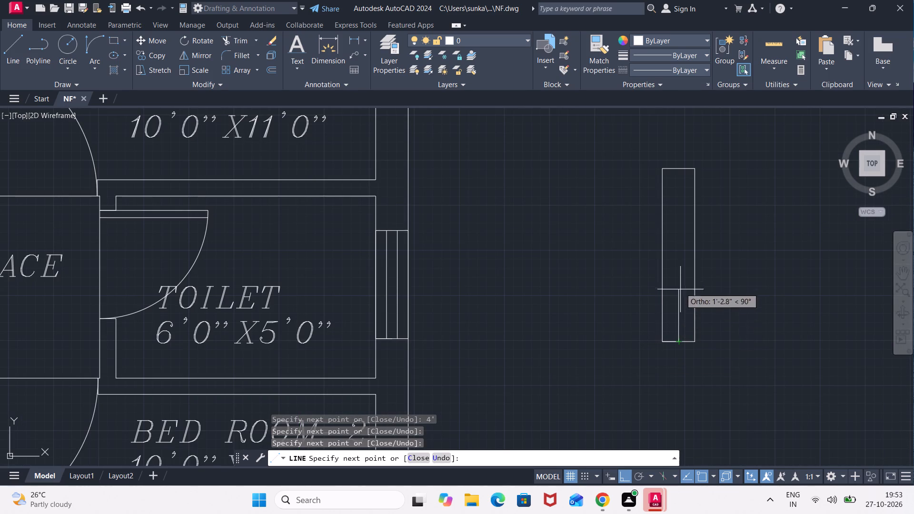
pyautogui.click(676, 167)
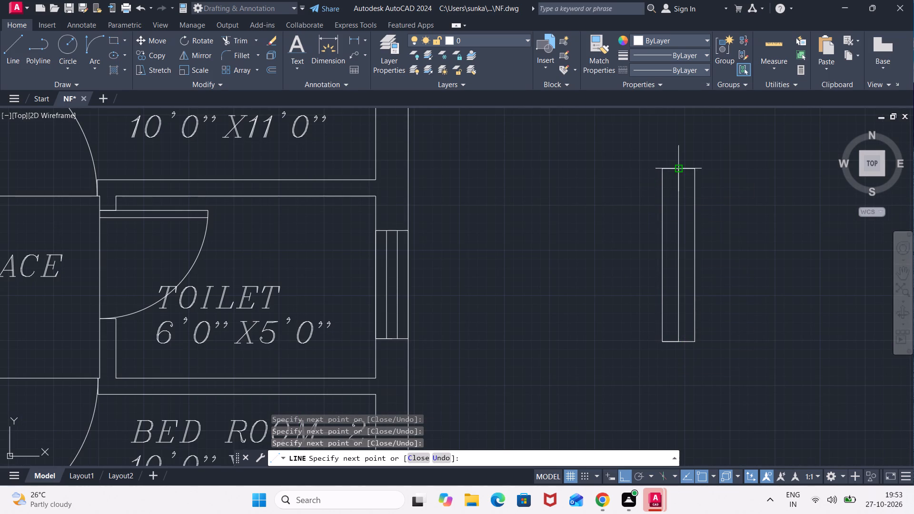
pyautogui.press('Escape')
# Replace the 4' rectangle's centre line with two parallel lines offset 1.5" to either side of it.
pyautogui.press('o')
pyautogui.press('Return')
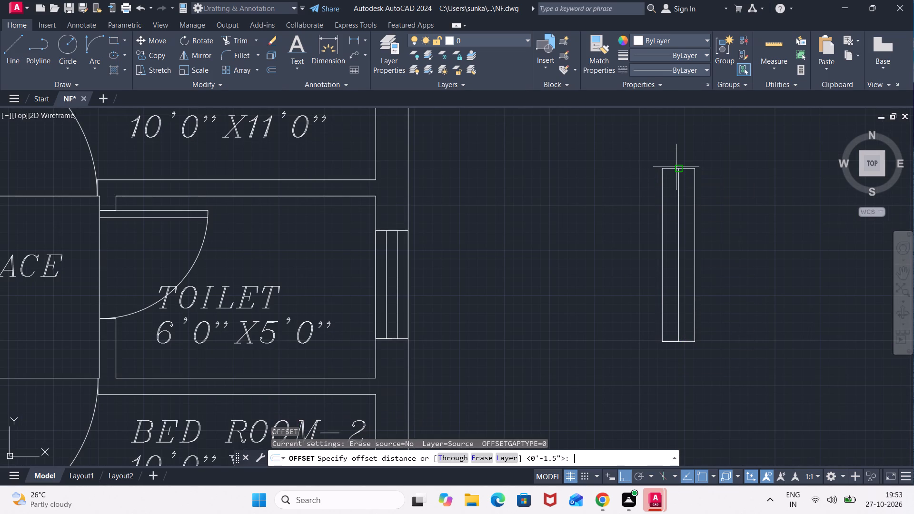
pyautogui.press('Return')
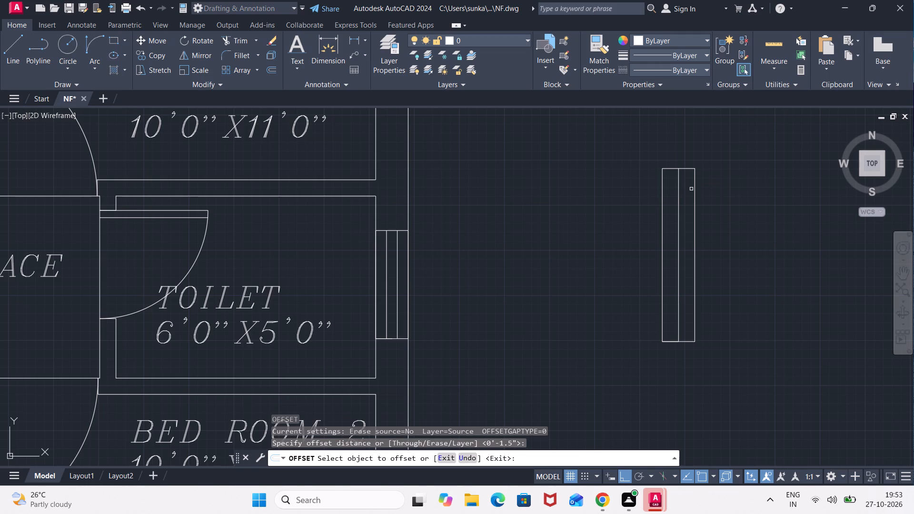
pyautogui.click(679, 237)
pyautogui.click(661, 248)
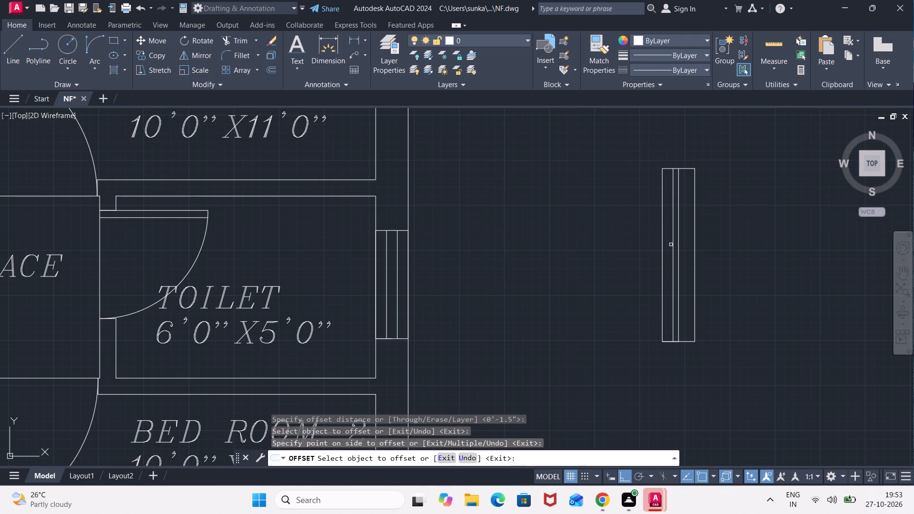
pyautogui.click(680, 243)
pyautogui.click(703, 226)
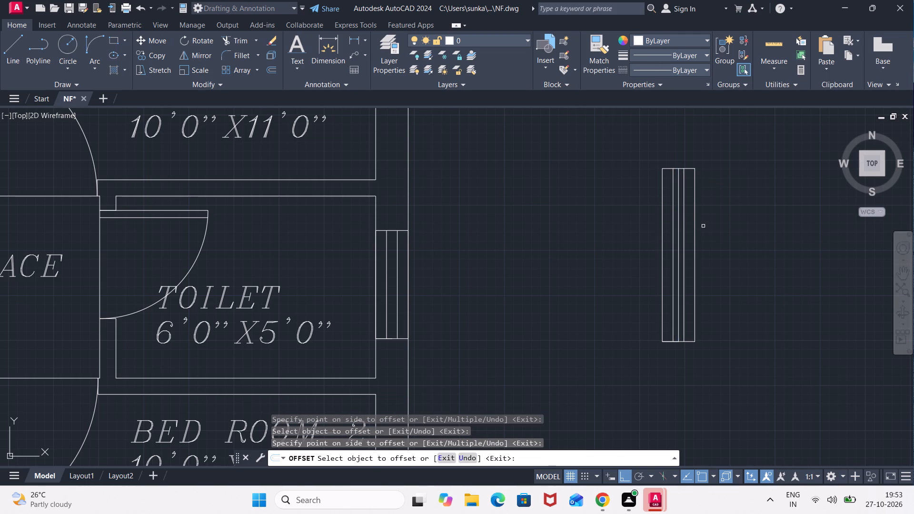
pyautogui.press('Escape')
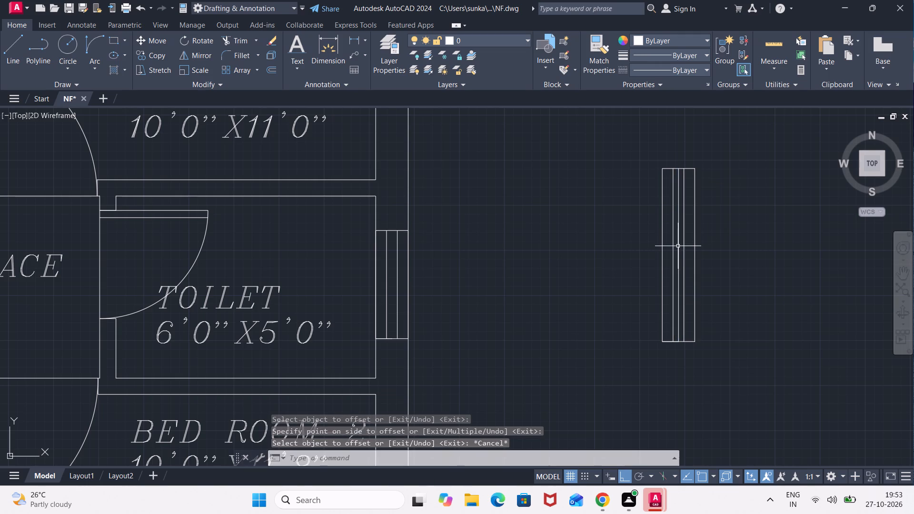
pyautogui.click(678, 246)
pyautogui.press('Delete')
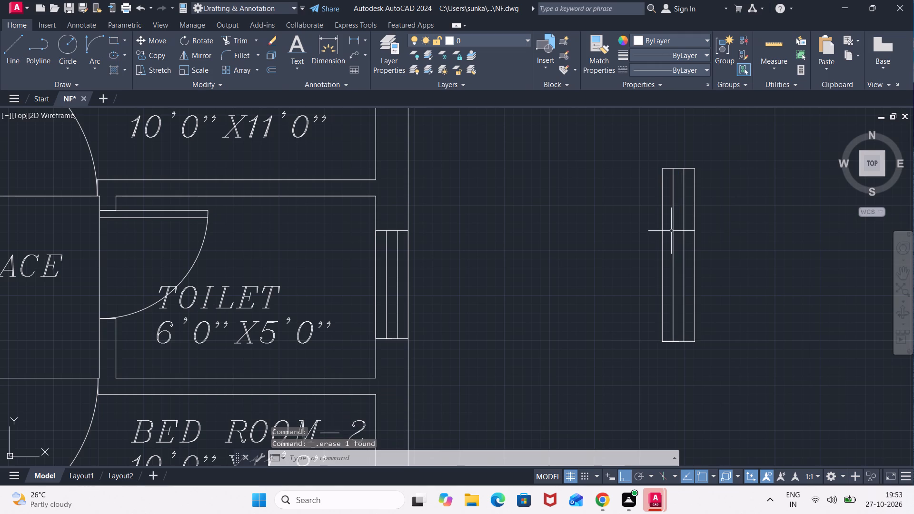
# Move the vertical 4' window symbol by its lower-left corner into the KITCHEN's left outer wall.
pyautogui.scroll(-1, 671, 231)
pyautogui.click(711, 181)
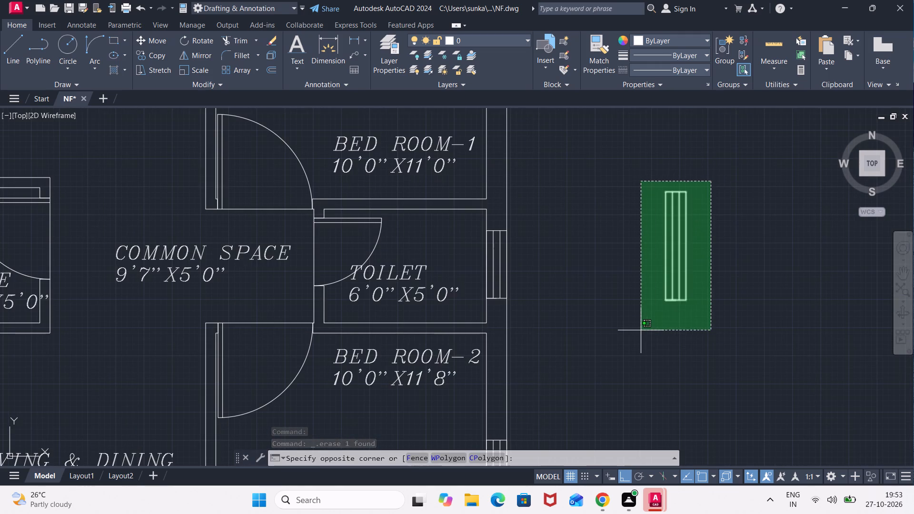
pyautogui.click(641, 330)
pyautogui.press('m')
pyautogui.press('Return')
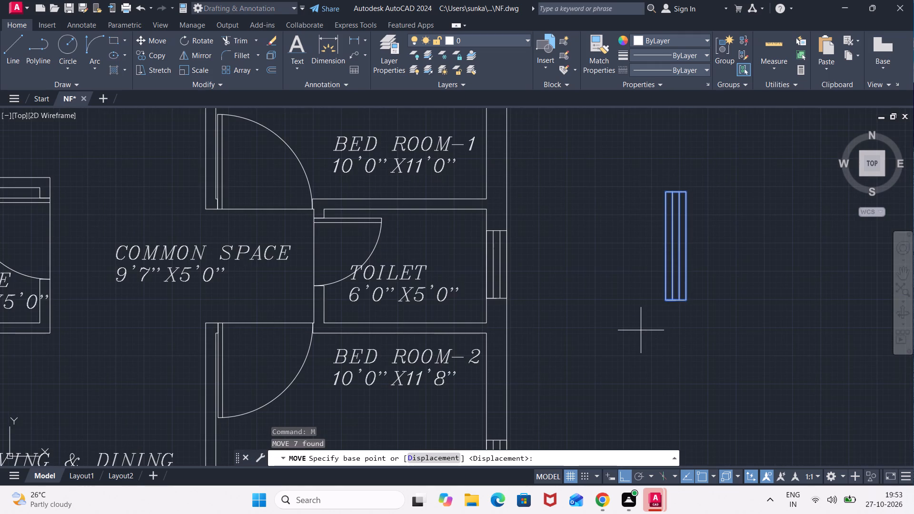
pyautogui.click(664, 303)
pyautogui.scroll(-1, 399, 238)
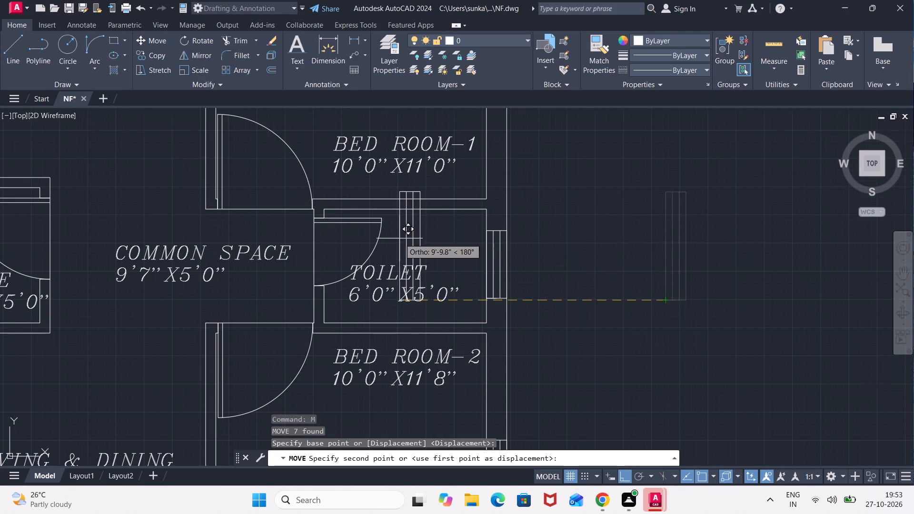
pyautogui.scroll(-1, 399, 238)
pyautogui.moveTo(399, 238); pyautogui.dragTo(496, 311, button='middle')
pyautogui.scroll(3, 308, 252)
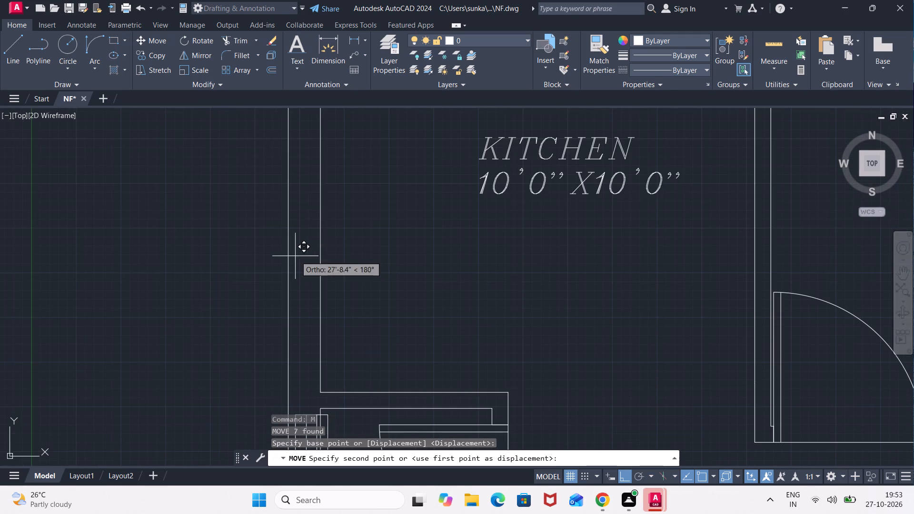
pyautogui.click(288, 276)
# Draw a vertical 2'6" by 9" rectangle with lines in the empty area outside the right outer wall, near the TOILET and BED ROOM-2.
pyautogui.scroll(-3, 407, 270)
pyautogui.moveTo(469, 301); pyautogui.dragTo(463, 235, button='middle')
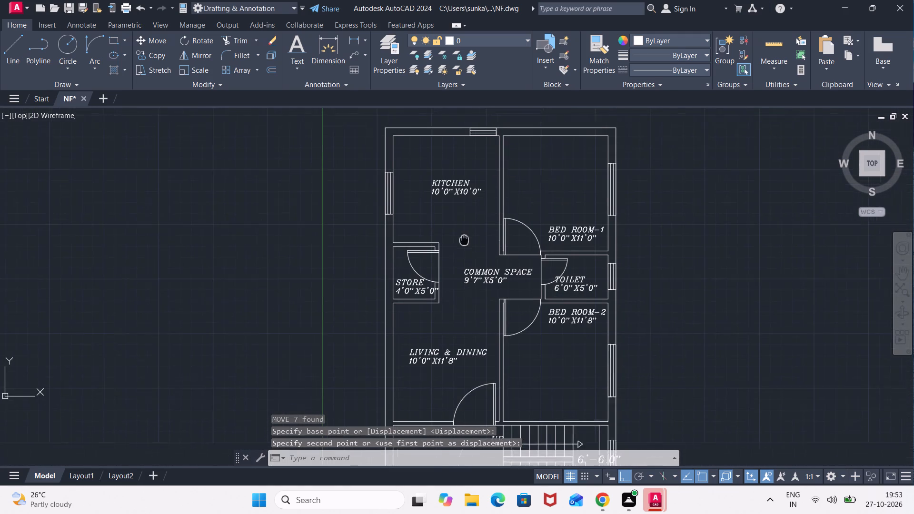
pyautogui.moveTo(463, 235); pyautogui.dragTo(463, 225, button='middle')
pyautogui.moveTo(700, 322); pyautogui.dragTo(621, 303, button='middle')
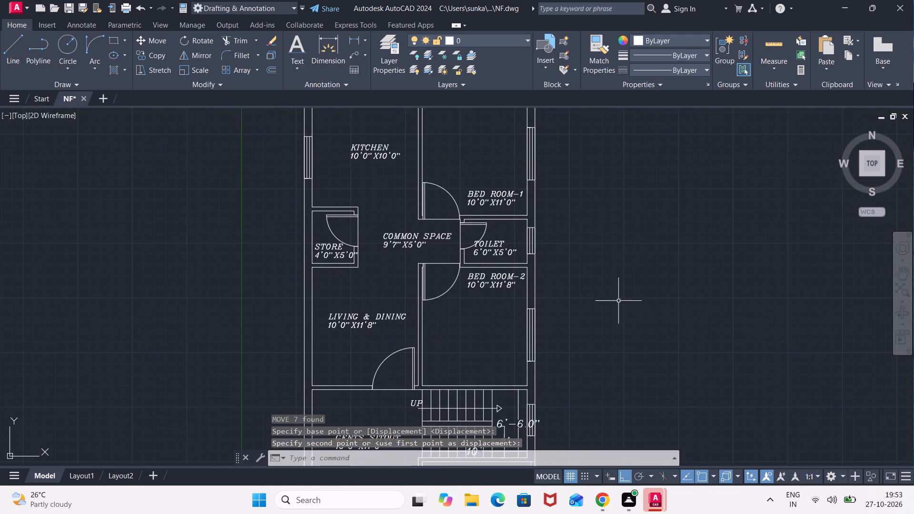
pyautogui.scroll(2, 554, 276)
pyautogui.press('l')
pyautogui.press('Return')
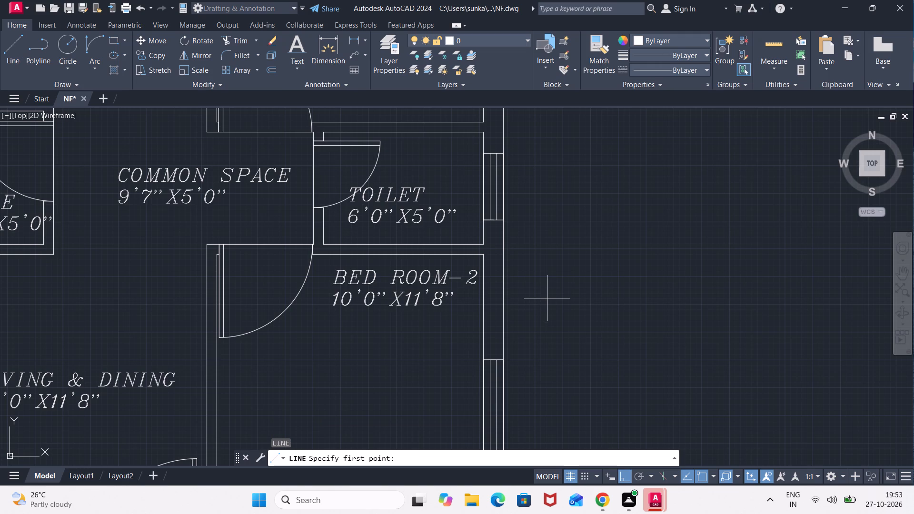
pyautogui.click(550, 298)
pyautogui.write('2\'6"')
pyautogui.press('Return')
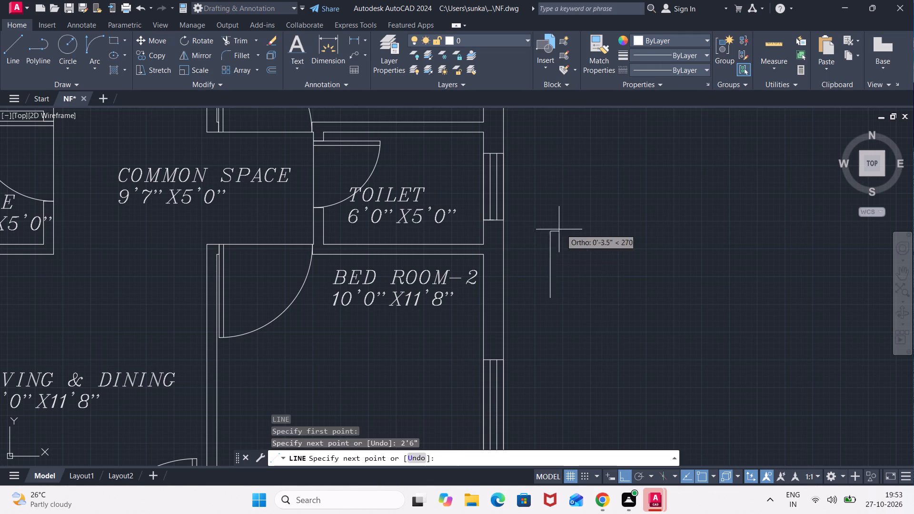
pyautogui.write('9"')
pyautogui.press('Return')
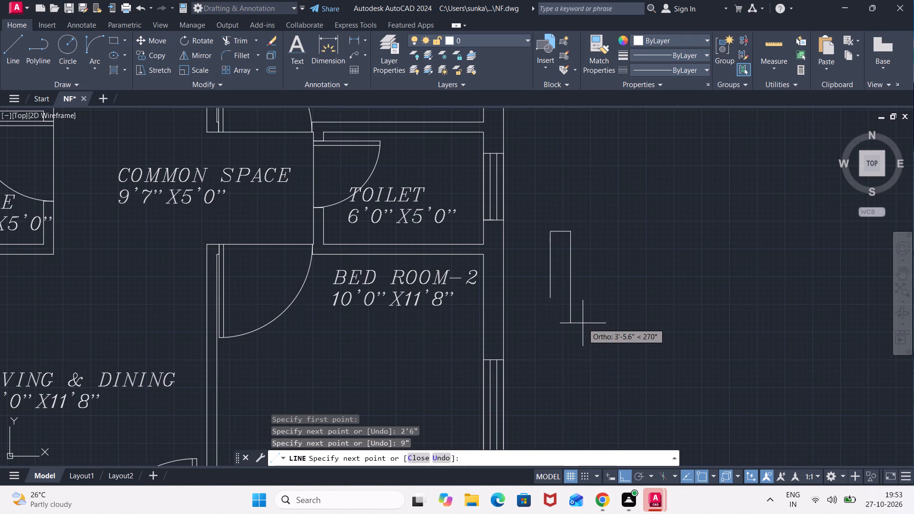
pyautogui.write("2'6")
pyautogui.hotkey('shift', '"')
pyautogui.press('Return')
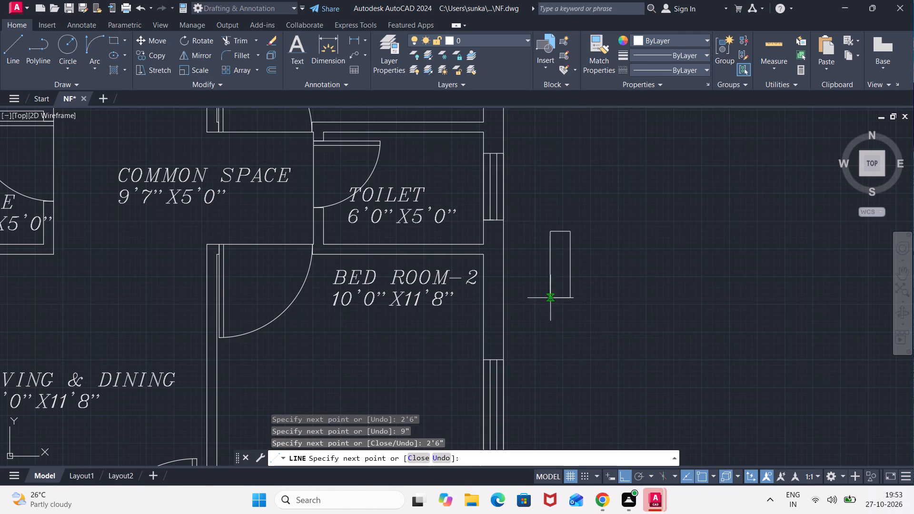
pyautogui.click(554, 300)
# Draw a vertical centre line between the midpoints of the 2'6" rectangle's bottom and top edges.
pyautogui.click(559, 298)
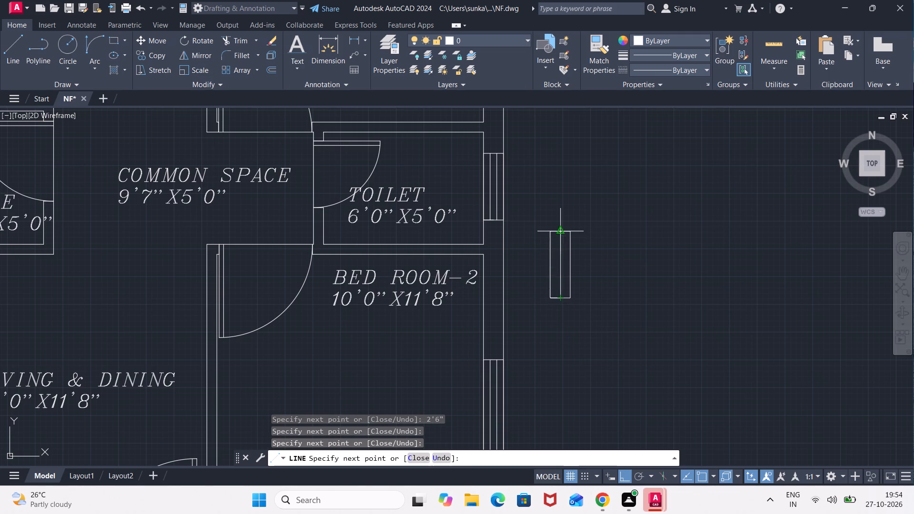
pyautogui.click(562, 232)
pyautogui.press('Escape')
# Replace the 2'6" rectangle's centre line with two parallel lines offset 1.5" to either side of it.
pyautogui.scroll(2, 562, 237)
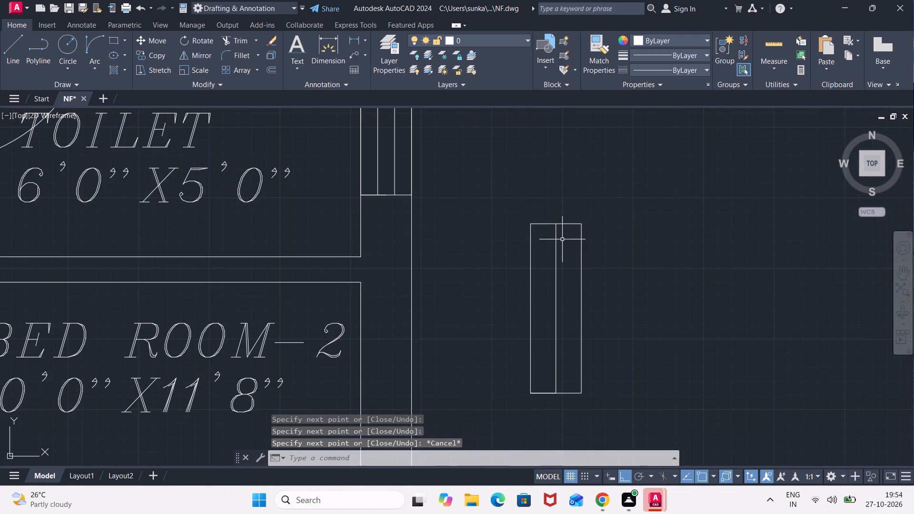
pyautogui.press('o')
pyautogui.press('Return')
pyautogui.press('Return')
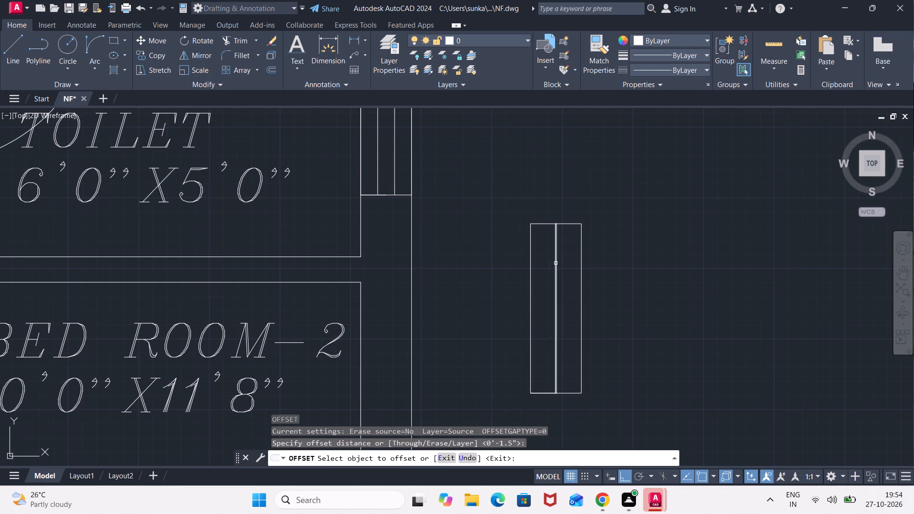
pyautogui.click(556, 263)
pyautogui.click(611, 256)
pyautogui.click(557, 281)
pyautogui.click(517, 291)
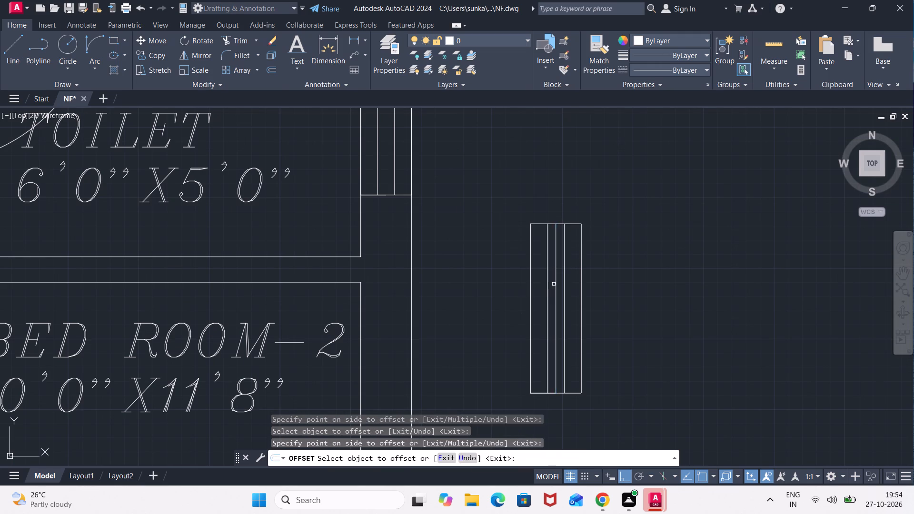
pyautogui.press('Escape')
pyautogui.click(556, 295)
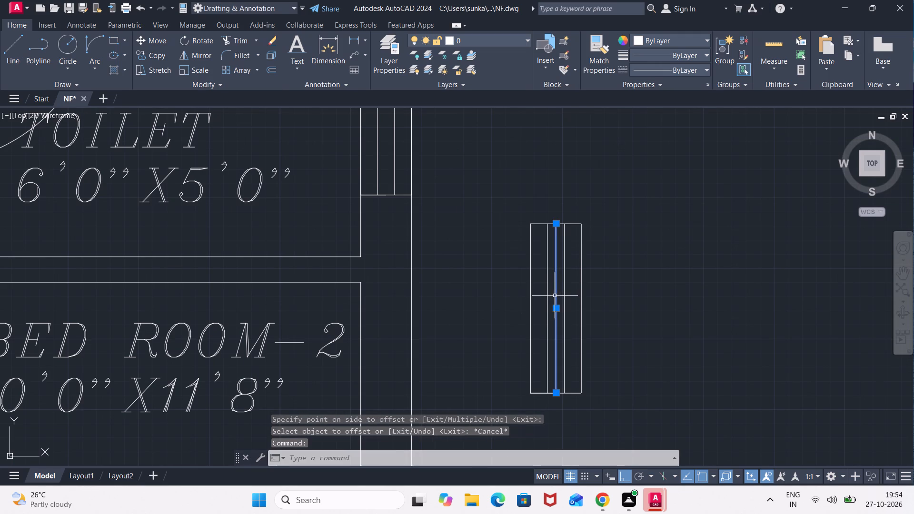
pyautogui.press('Delete')
# Move the vertical 2'6" window symbol by its lower-left corner into the STORE's left outer wall.
pyautogui.scroll(-2, 562, 308)
pyautogui.click(592, 258)
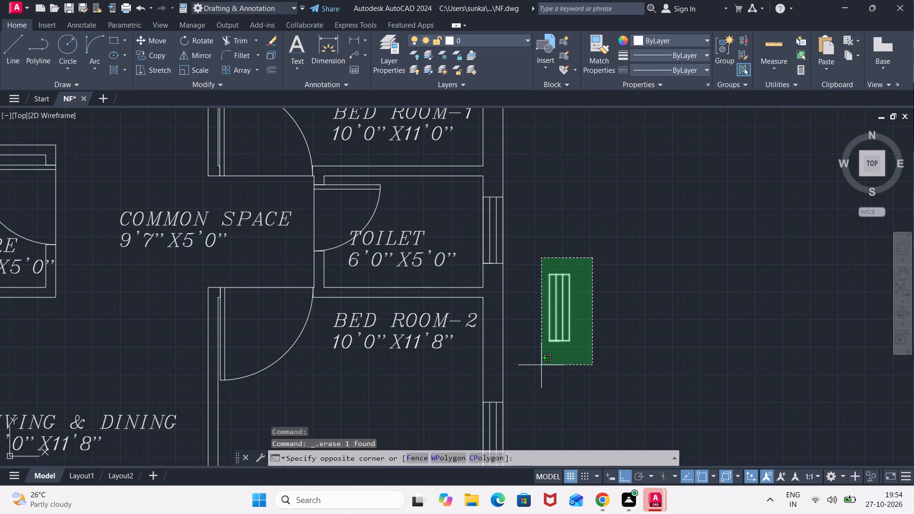
pyautogui.click(540, 366)
pyautogui.press('m')
pyautogui.press('Return')
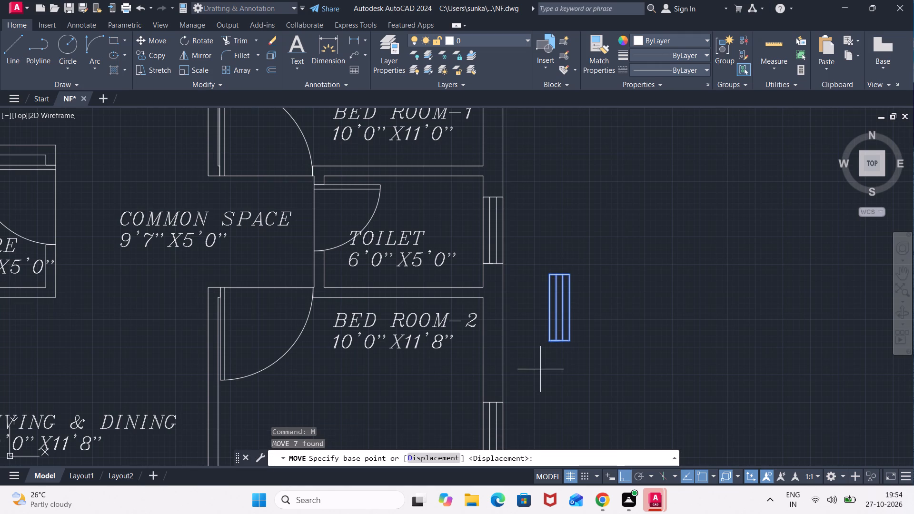
pyautogui.click(547, 342)
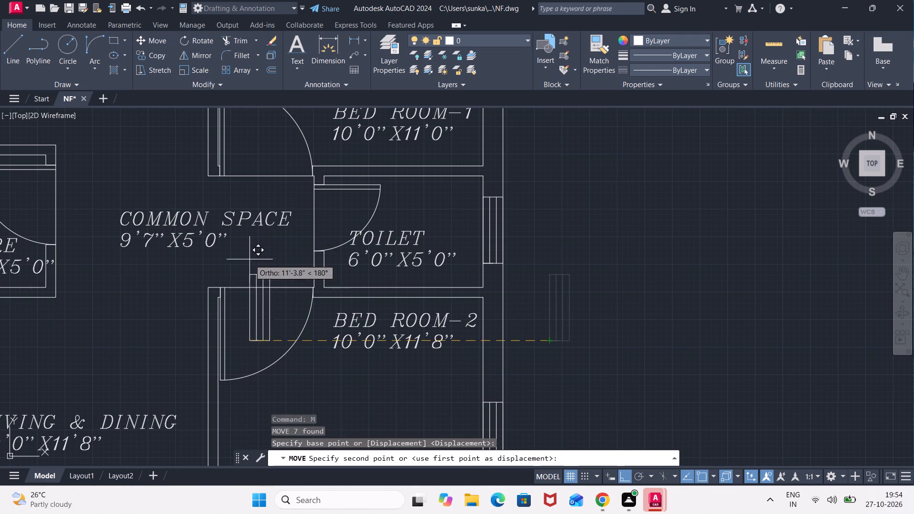
pyautogui.moveTo(235, 260); pyautogui.dragTo(515, 278, button='middle')
pyautogui.scroll(1, 205, 275)
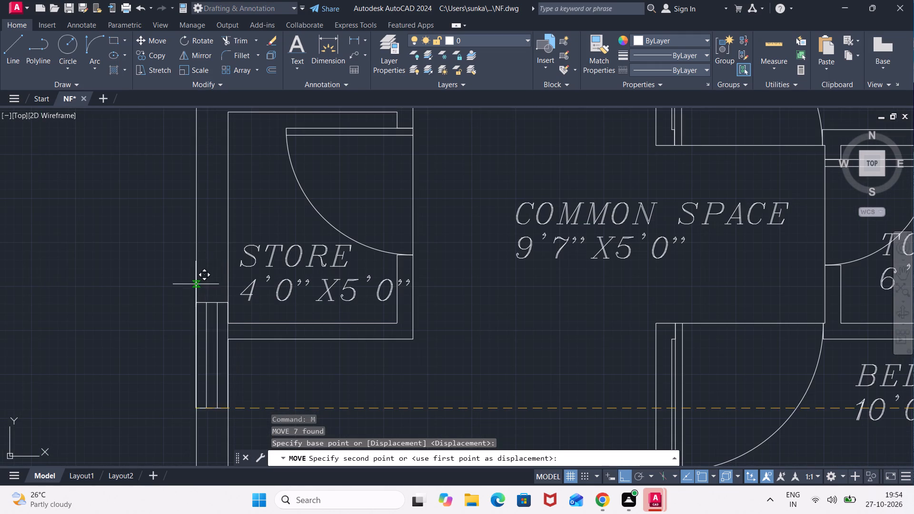
pyautogui.click(196, 280)
# Draw a vertical 5' by 9" rectangle with lines in the empty area outside BED ROOM-2's outer wall.
pyautogui.scroll(-3, 489, 329)
pyautogui.moveTo(502, 354); pyautogui.dragTo(441, 262, button='middle')
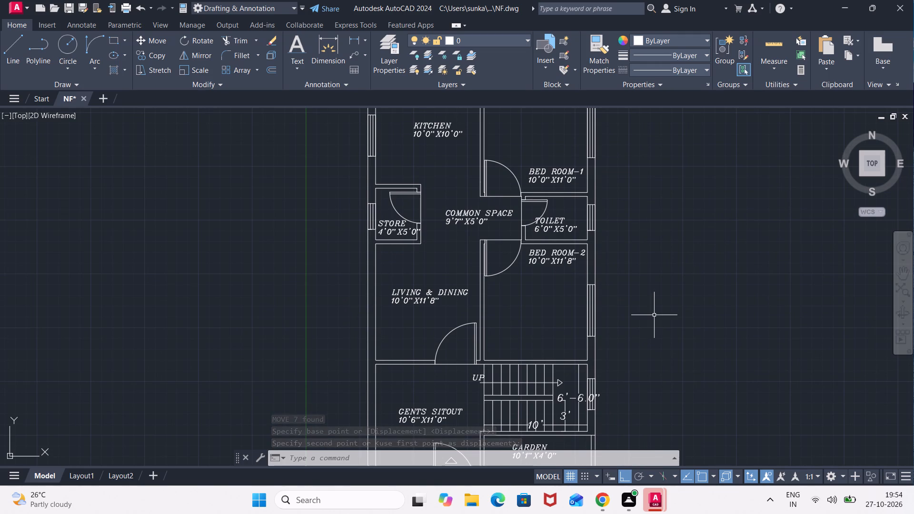
pyautogui.moveTo(654, 353); pyautogui.dragTo(656, 301, button='middle')
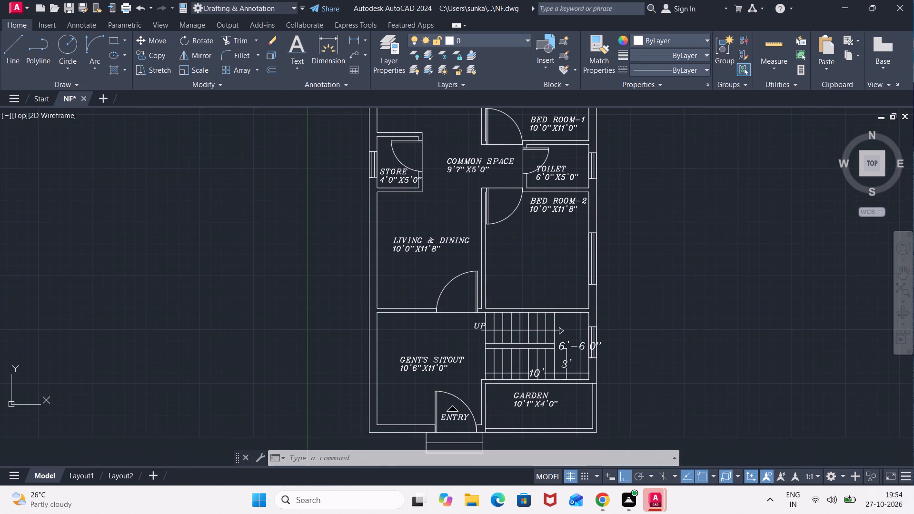
pyautogui.press('l')
pyautogui.press('Return')
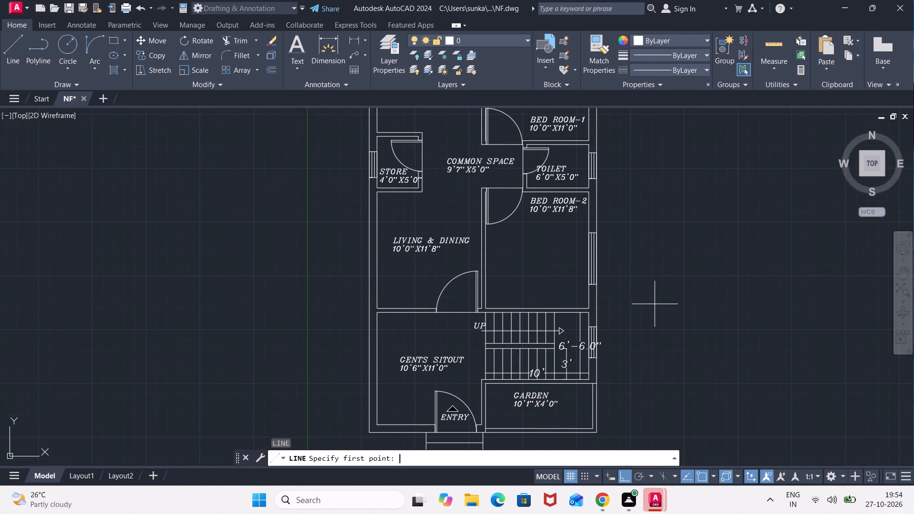
pyautogui.click(653, 303)
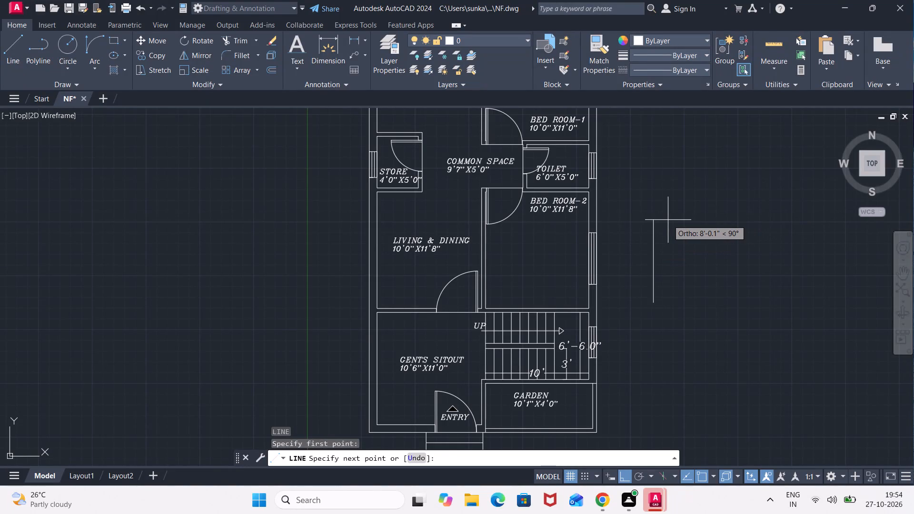
pyautogui.write("5'")
pyautogui.press('Return')
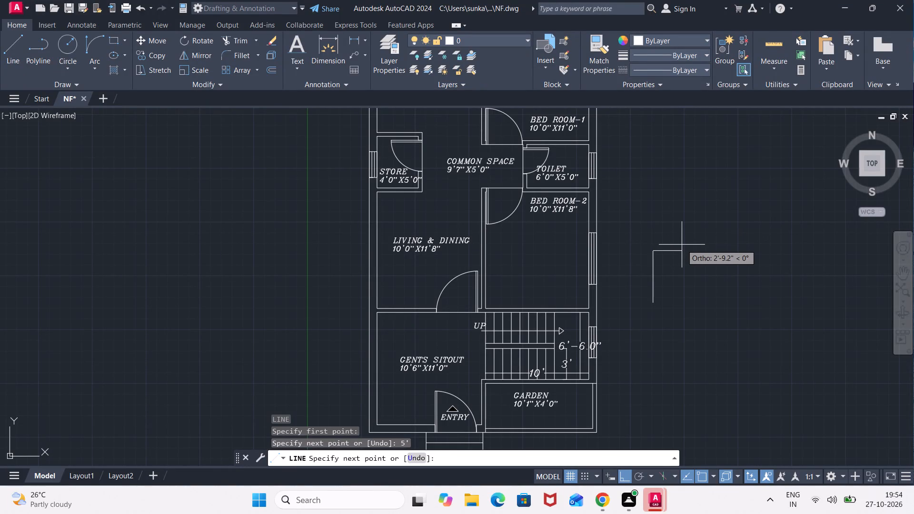
pyautogui.write('9"')
pyautogui.press('Return')
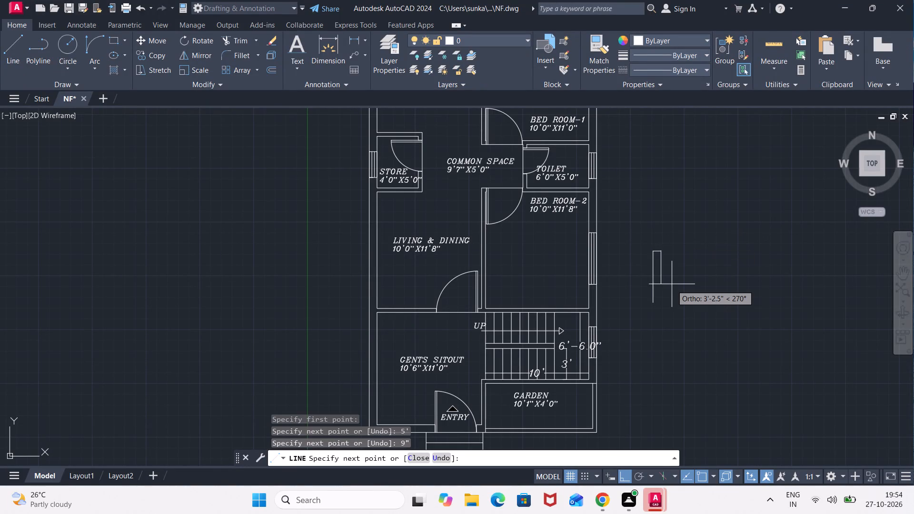
pyautogui.write("5'")
pyautogui.press('Return')
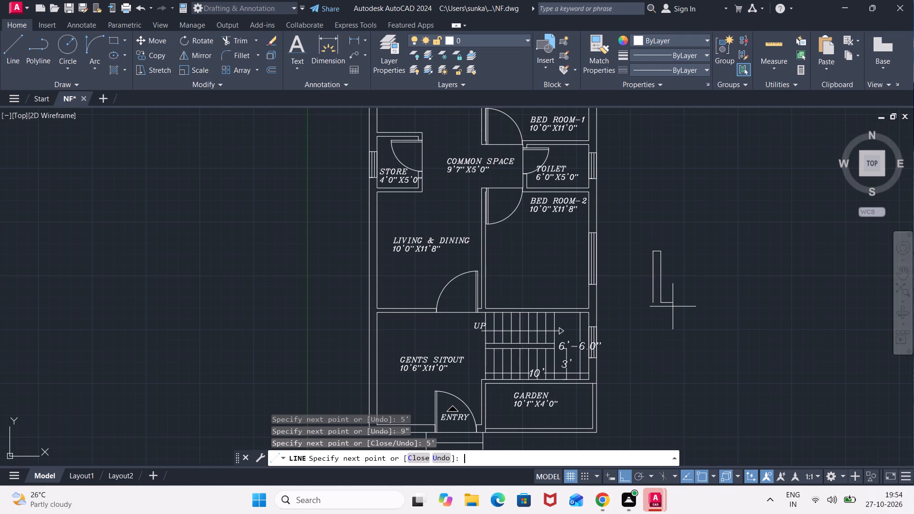
pyautogui.scroll(2, 656, 306)
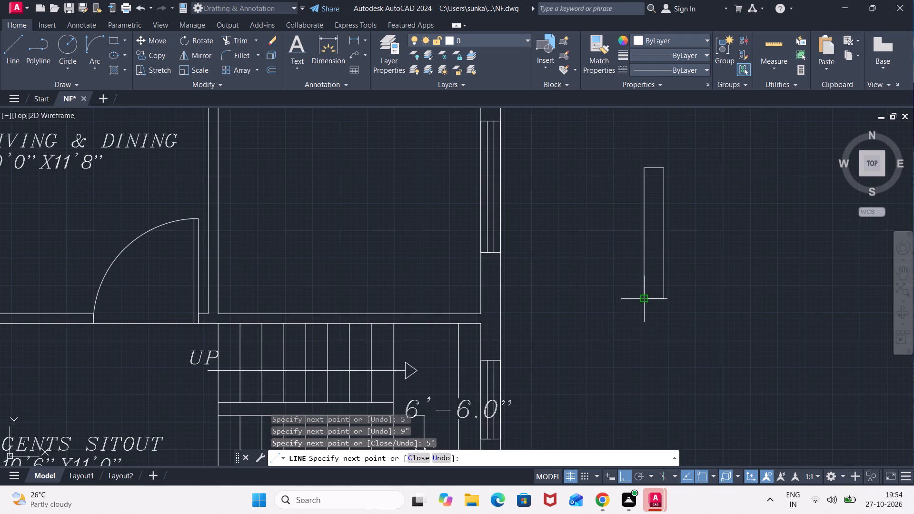
pyautogui.click(643, 301)
# Draw a vertical centre line between the midpoints of the 5' rectangle's bottom and top edges.
pyautogui.click(652, 300)
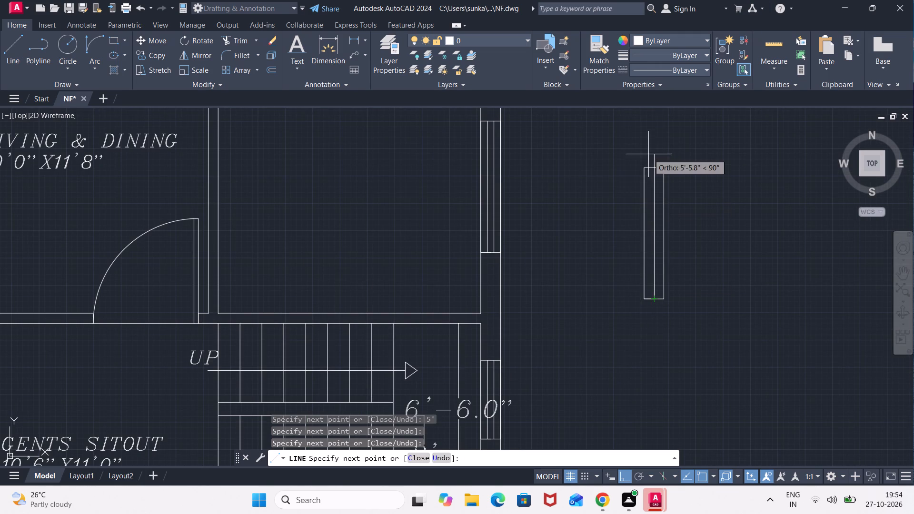
pyautogui.click(656, 168)
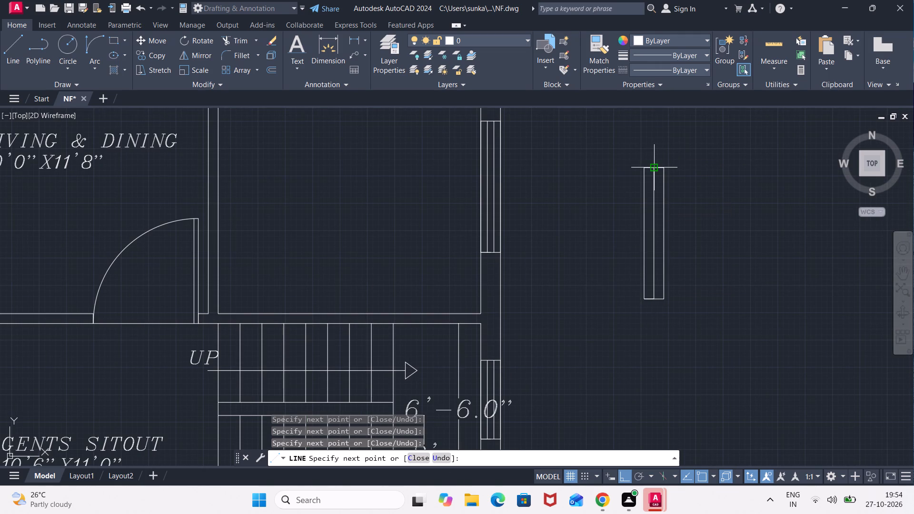
pyautogui.press('Escape')
# Replace the 5' rectangle's centre line with two parallel lines offset 1.5" to either side of it.
pyautogui.press('o')
pyautogui.press('Return')
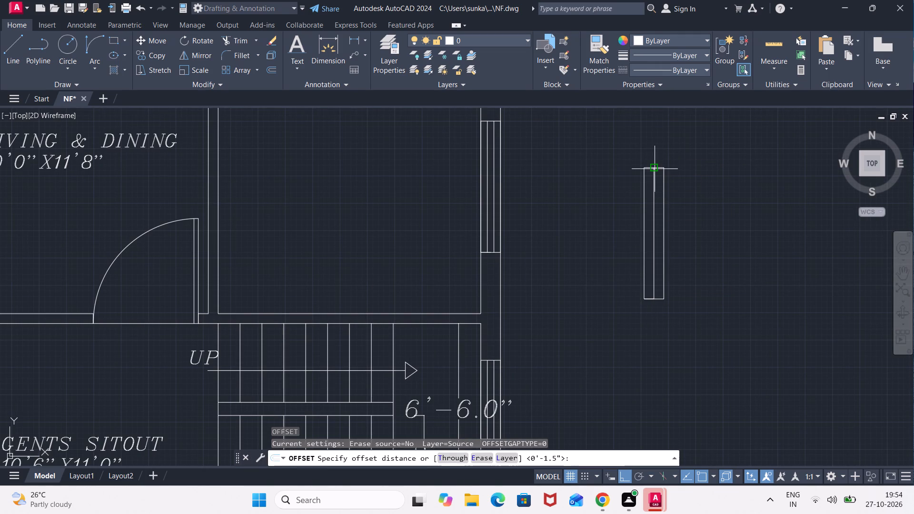
pyautogui.press('Return')
pyautogui.scroll(2, 654, 175)
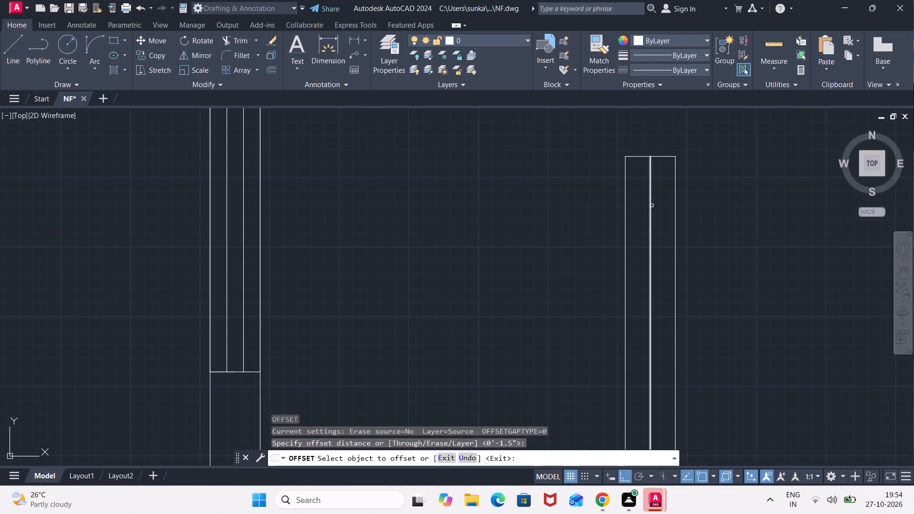
pyautogui.click(652, 206)
pyautogui.click(677, 201)
pyautogui.click(651, 225)
pyautogui.click(630, 234)
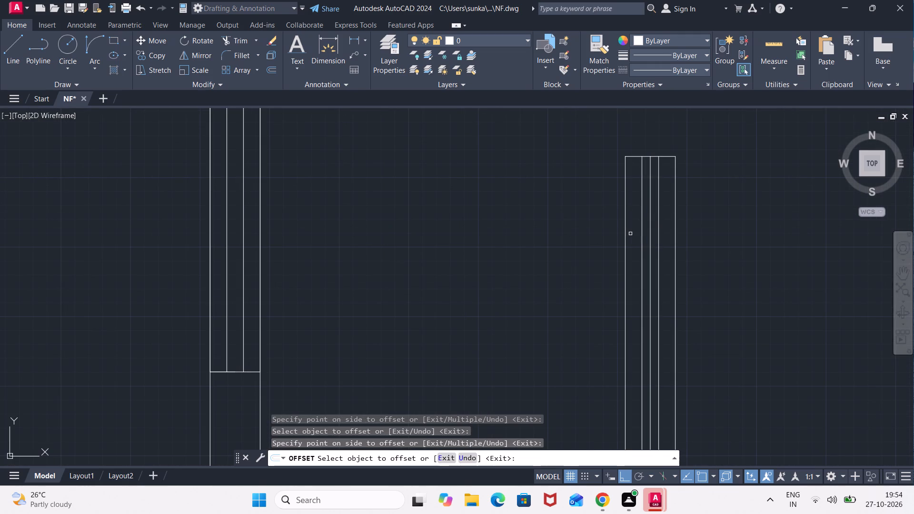
pyautogui.press('Escape')
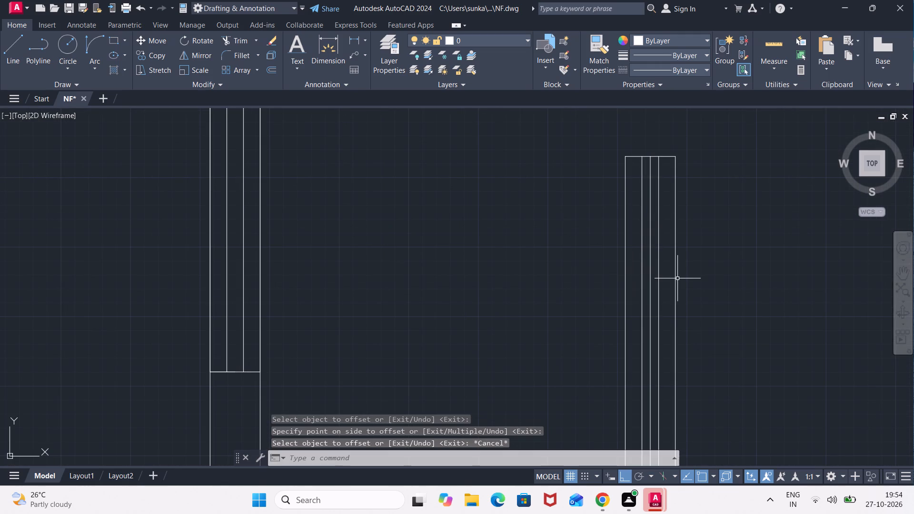
pyautogui.click(650, 263)
pyautogui.press('Delete')
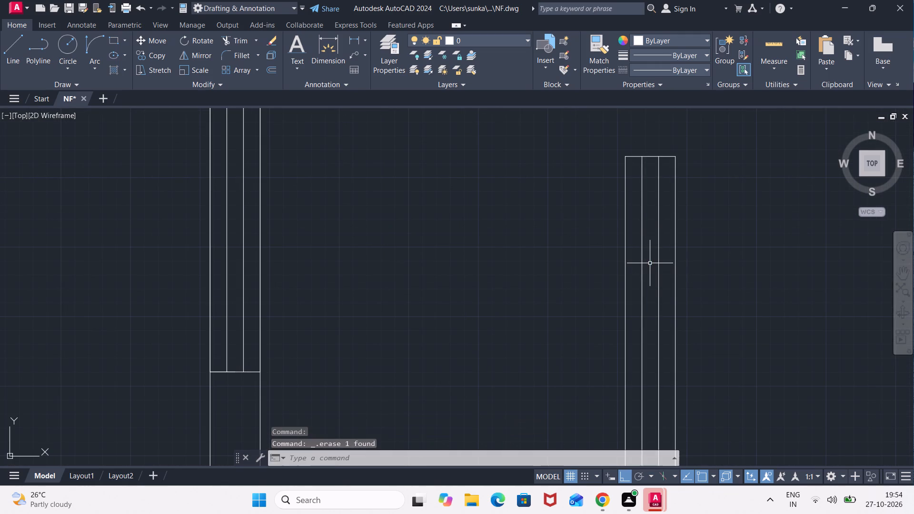
# Move the vertical 5' window symbol by its lower-left corner into LIVING & DINING's left outer wall.
pyautogui.scroll(-4, 650, 264)
pyautogui.click(678, 234)
pyautogui.click(637, 331)
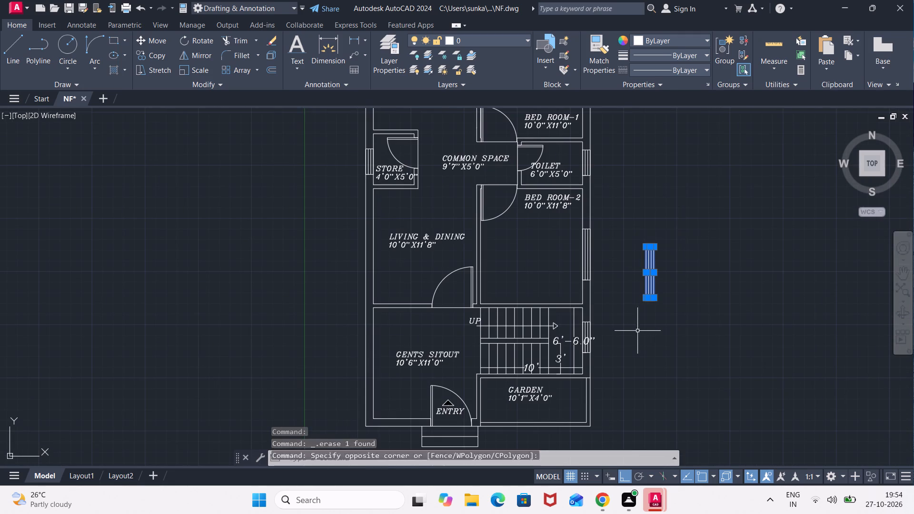
pyautogui.press('m')
pyautogui.press('Return')
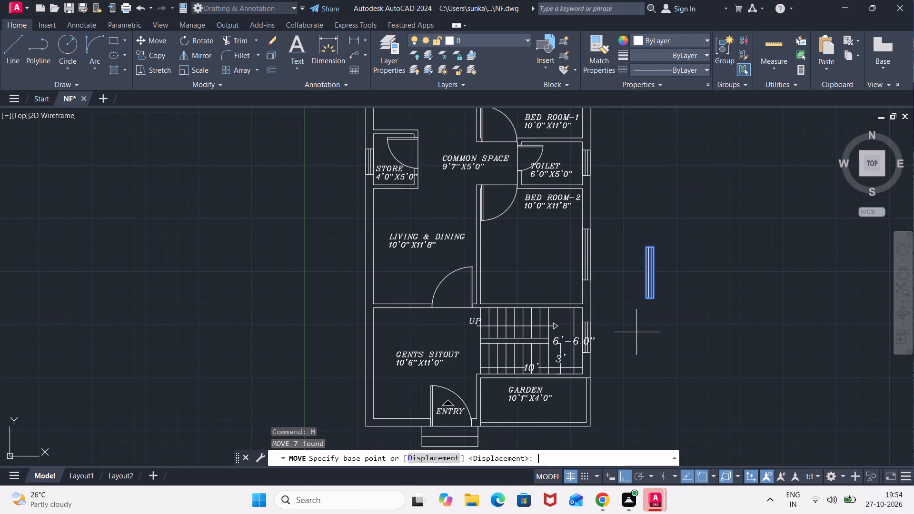
pyautogui.click(645, 296)
pyautogui.scroll(3, 372, 240)
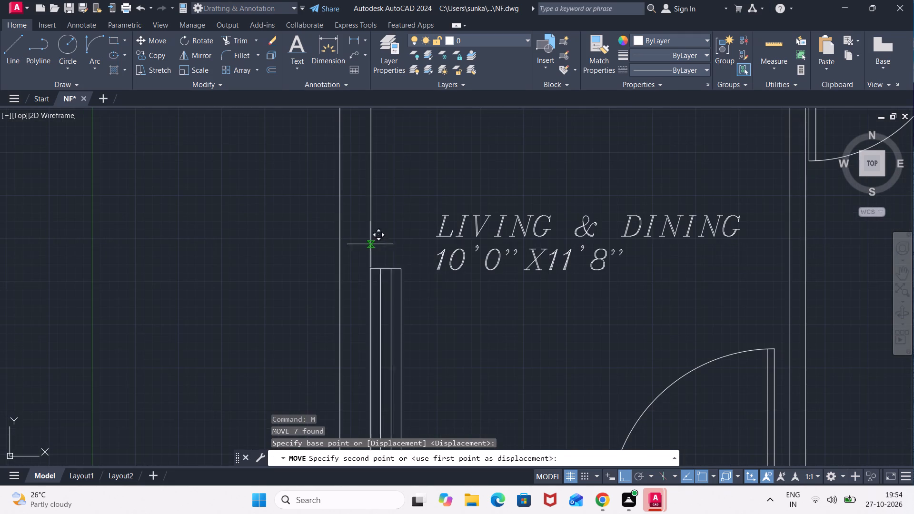
pyautogui.click(339, 335)
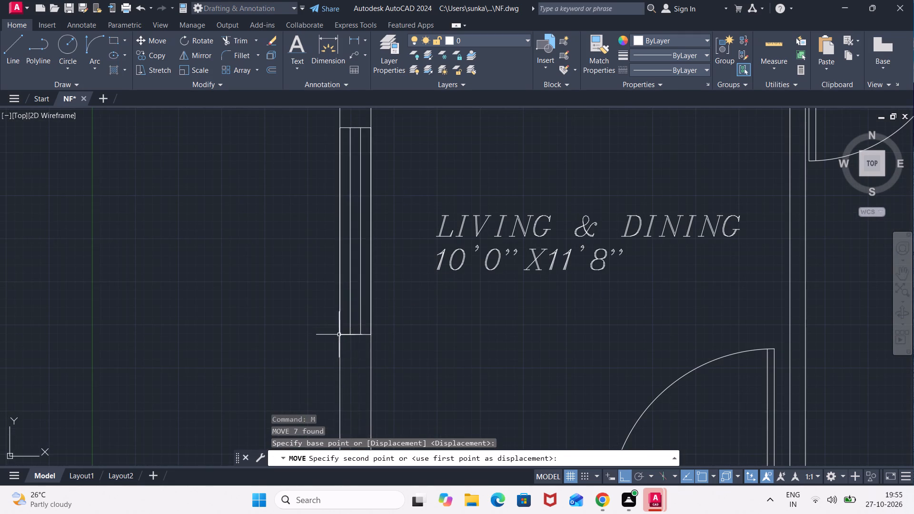
# Draw a 4' vertical line in the empty area outside the stair and GARDEN's outer wall, followed by a 9" top edge.
pyautogui.scroll(-3, 414, 320)
pyautogui.moveTo(477, 342); pyautogui.dragTo(423, 218, button='middle')
pyautogui.moveTo(385, 285); pyautogui.dragTo(395, 261, button='middle')
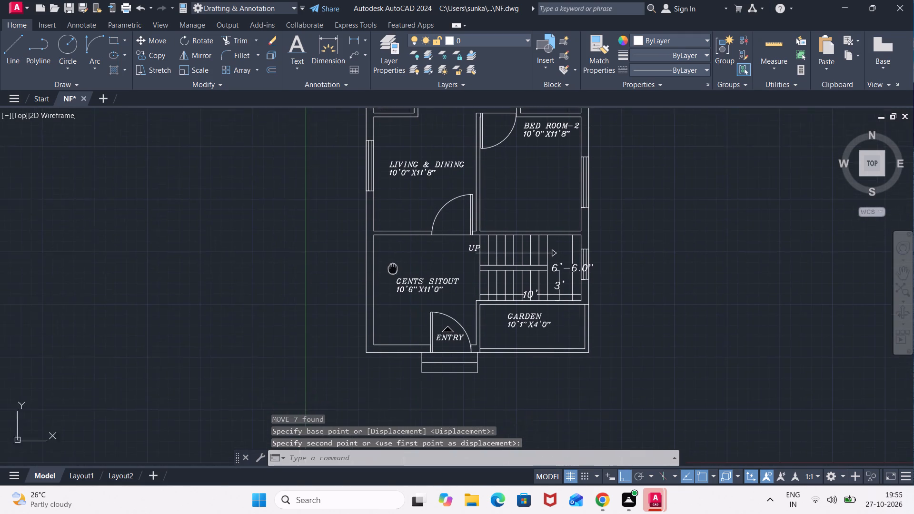
pyautogui.moveTo(395, 261); pyautogui.dragTo(399, 247, button='middle')
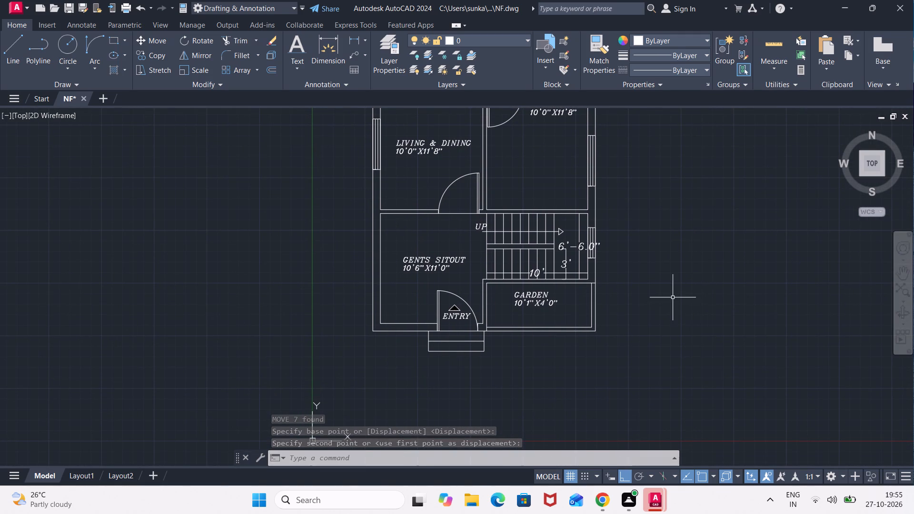
pyautogui.press('l')
pyautogui.press('Return')
pyautogui.click(640, 282)
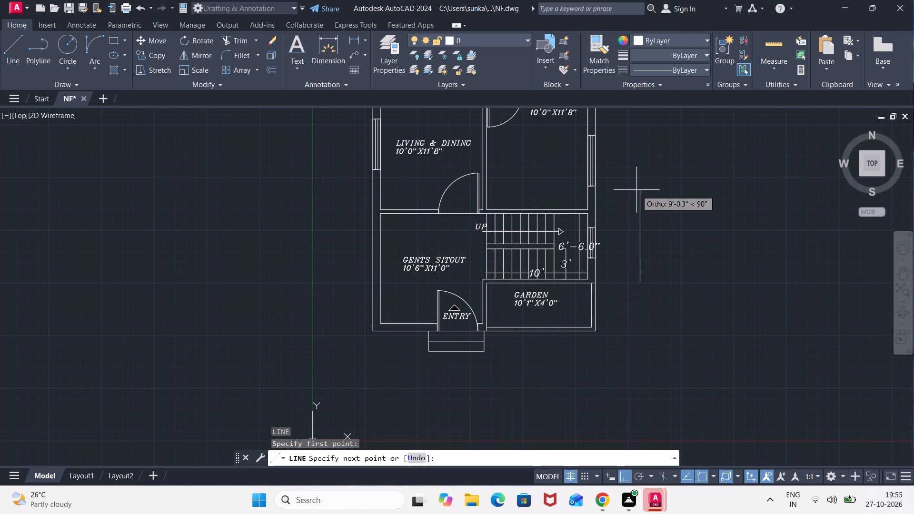
pyautogui.write("4'")
pyautogui.press('Return')
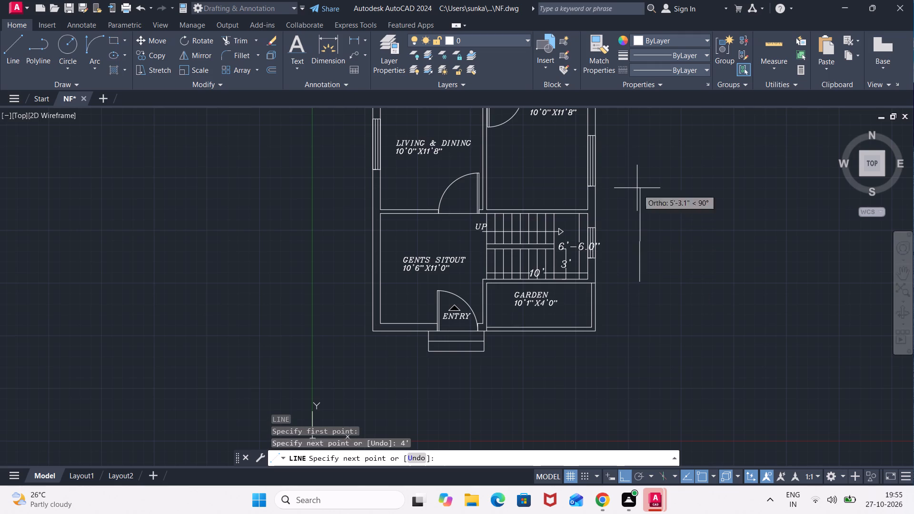
pyautogui.write('9"')
pyautogui.press('Return')
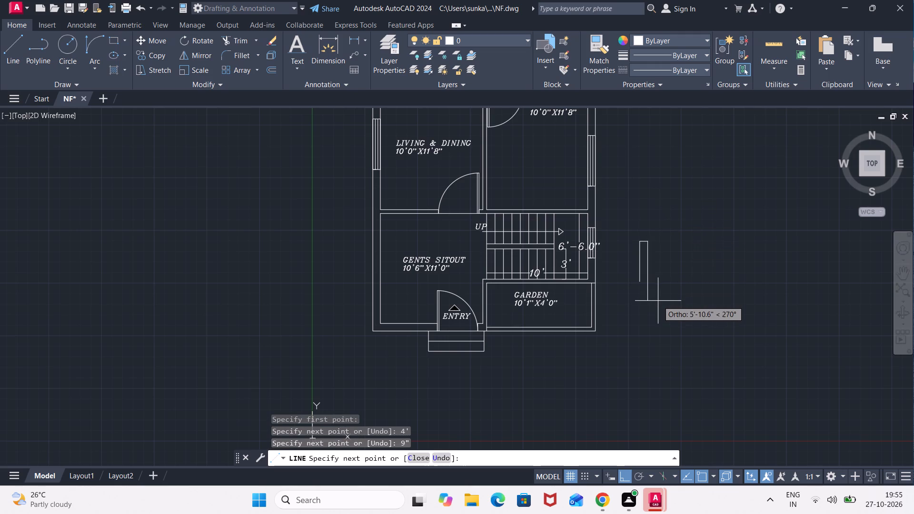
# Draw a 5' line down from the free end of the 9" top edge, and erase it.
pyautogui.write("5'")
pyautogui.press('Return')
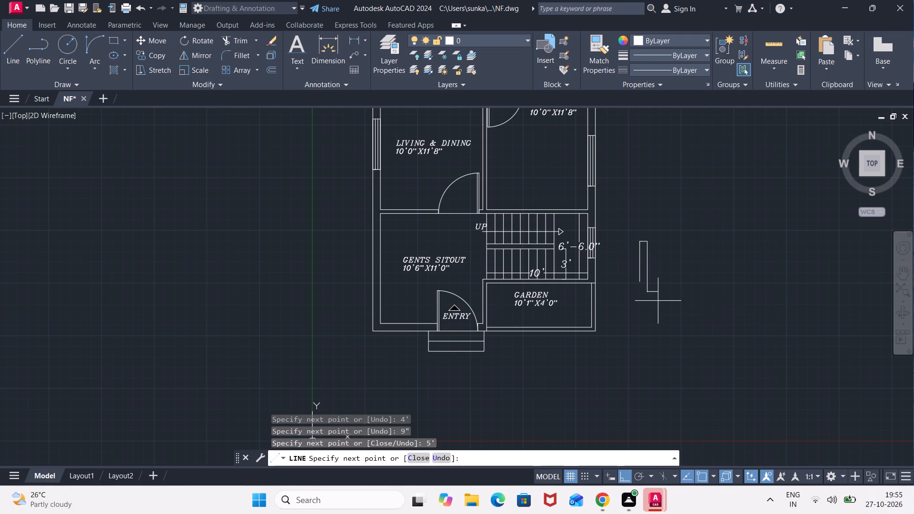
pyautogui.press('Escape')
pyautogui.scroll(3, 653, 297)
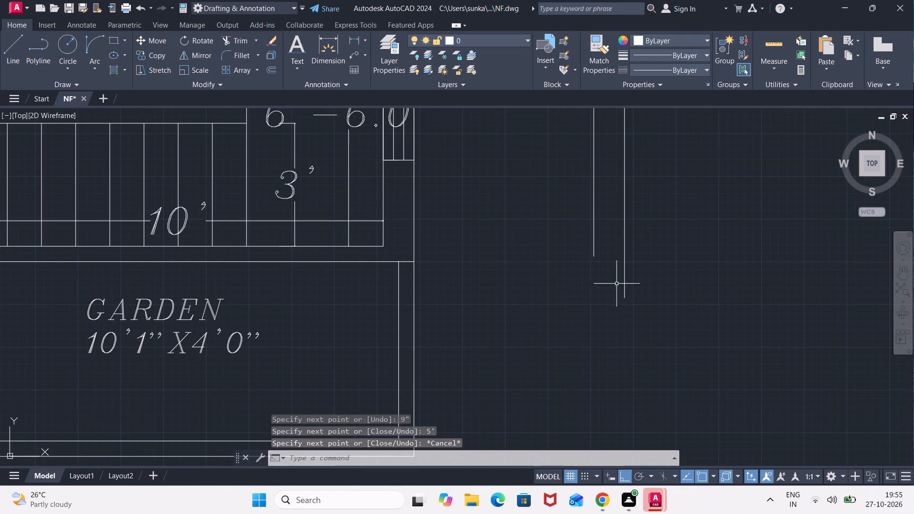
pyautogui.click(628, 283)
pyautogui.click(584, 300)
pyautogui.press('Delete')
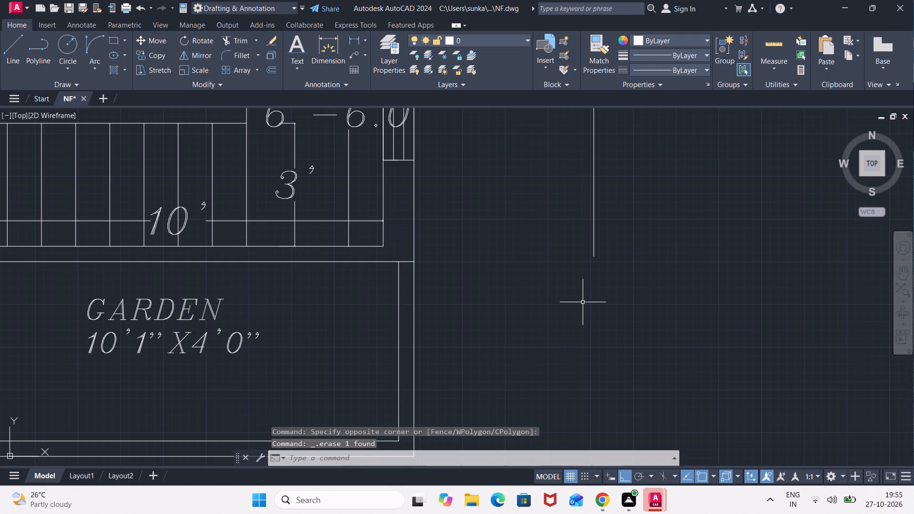
# Complete the vertical 4' by 9" rectangle with a 4' right side and a bottom edge.
pyautogui.press('l')
pyautogui.press('Return')
pyautogui.scroll(-2, 657, 165)
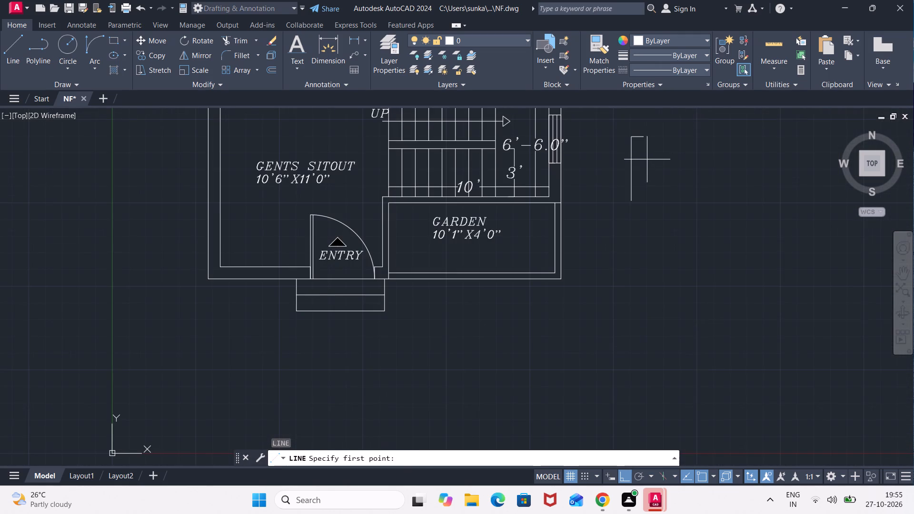
pyautogui.click(644, 138)
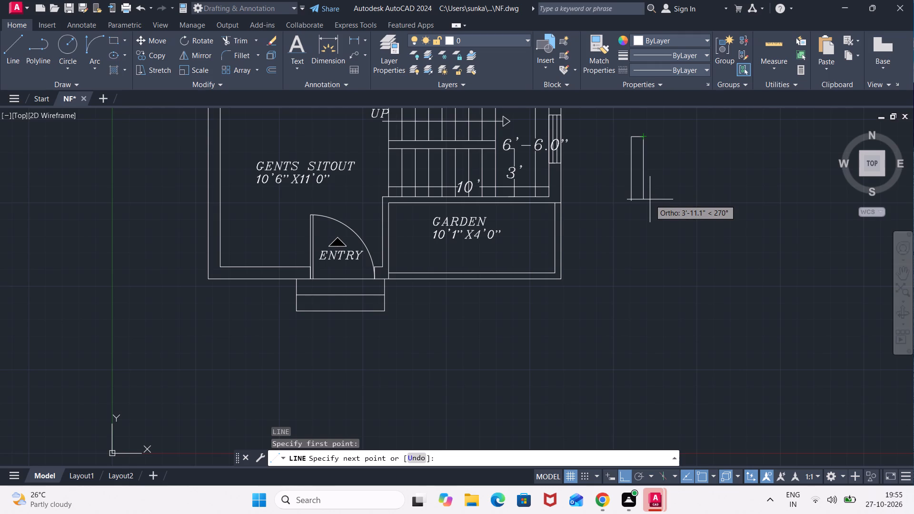
pyautogui.write("4'")
pyautogui.press('Return')
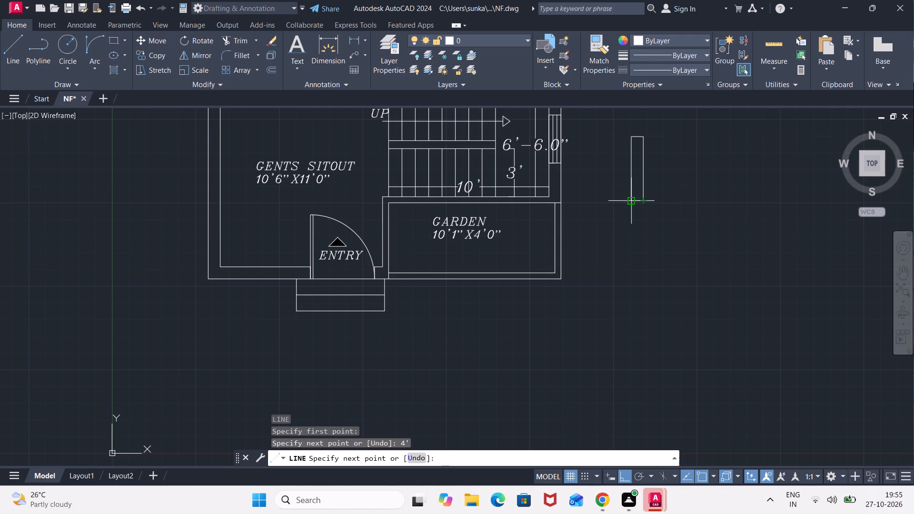
pyautogui.click(630, 203)
# Draw a vertical centre line between the midpoints of the 4' rectangle's bottom and top edges.
pyautogui.click(639, 202)
pyautogui.click(635, 138)
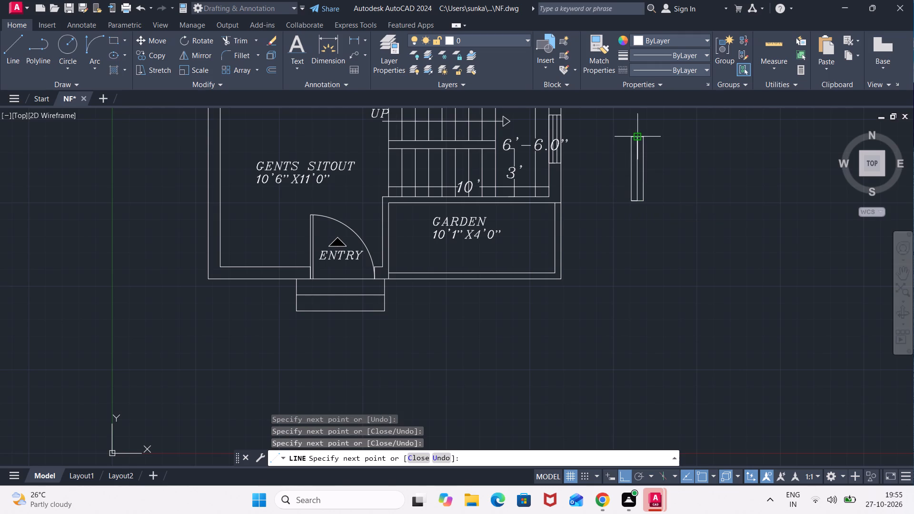
pyautogui.press('Escape')
# Replace the 4' rectangle's centre line with two parallel lines offset 1.5" to either side of it.
pyautogui.press('o')
pyautogui.press('Return')
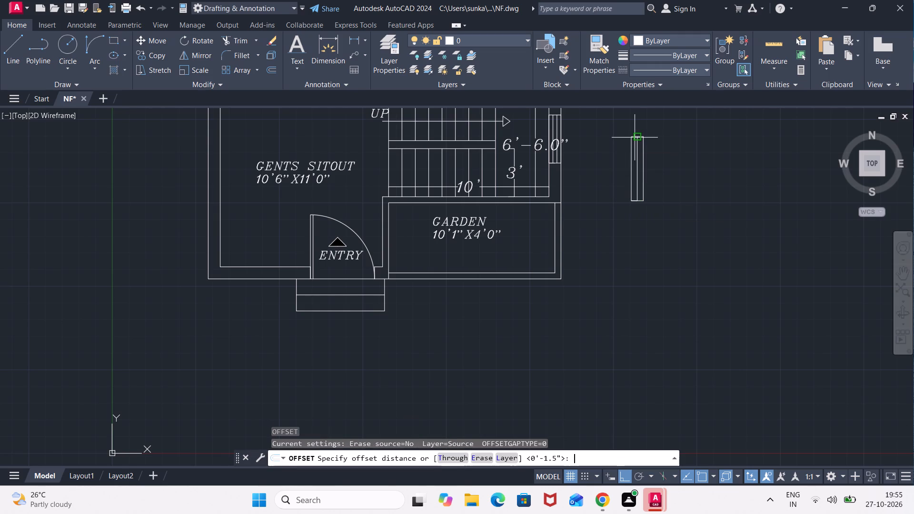
pyautogui.press('Return')
pyautogui.scroll(2, 631, 157)
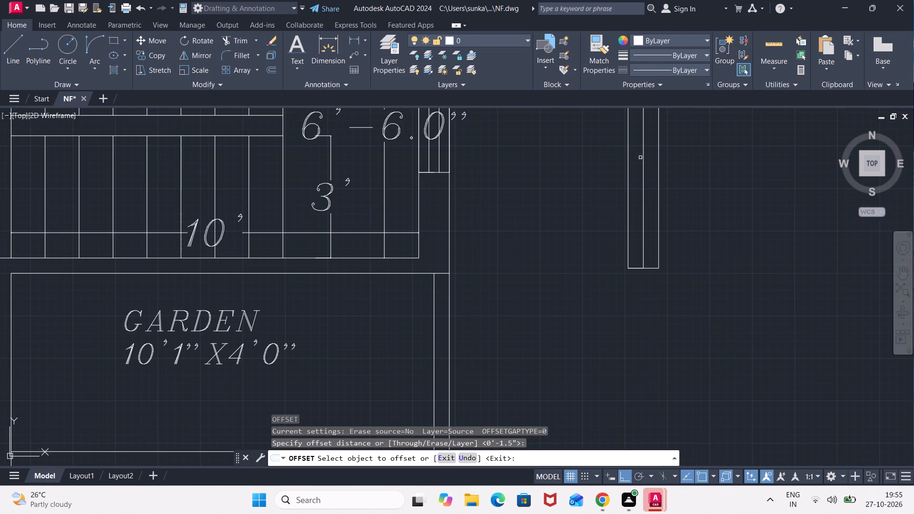
pyautogui.click(644, 163)
pyautogui.click(653, 161)
pyautogui.click(643, 170)
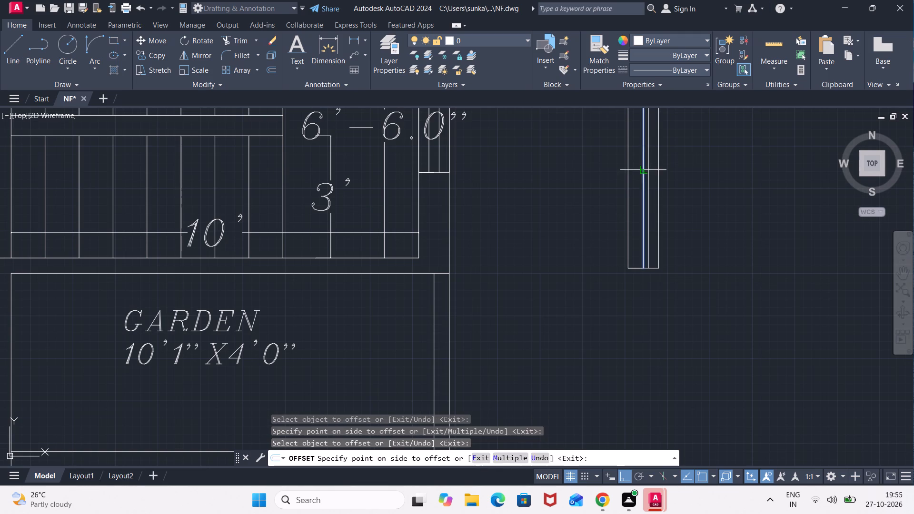
pyautogui.click(636, 179)
pyautogui.press('Escape')
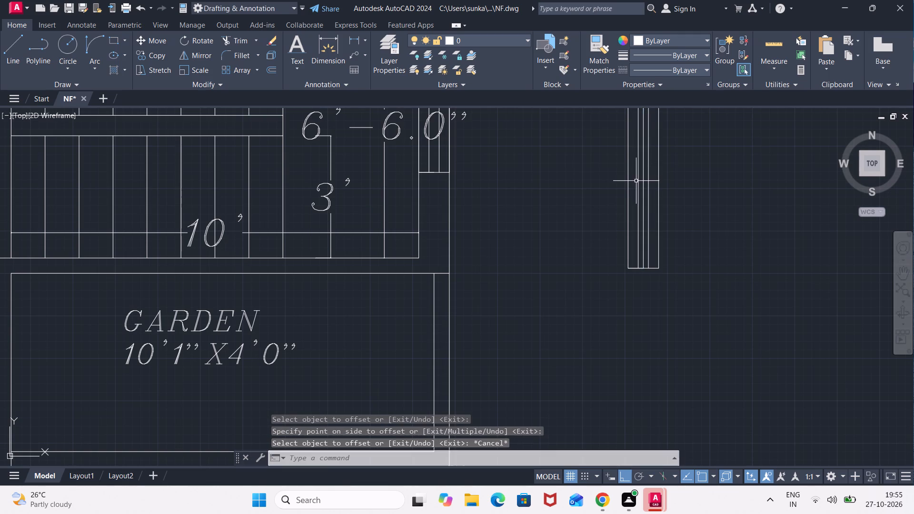
pyautogui.click(642, 194)
pyautogui.press('Delete')
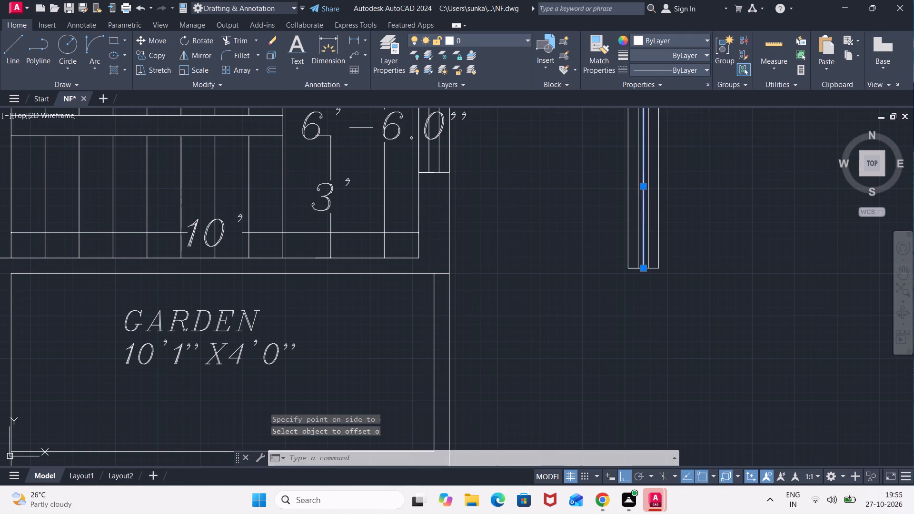
# Move the vertical 4' window symbol by its lower-left corner into GENTS SITOUT's left outer wall.
pyautogui.scroll(-2, 643, 199)
pyautogui.click(669, 151)
pyautogui.click(620, 246)
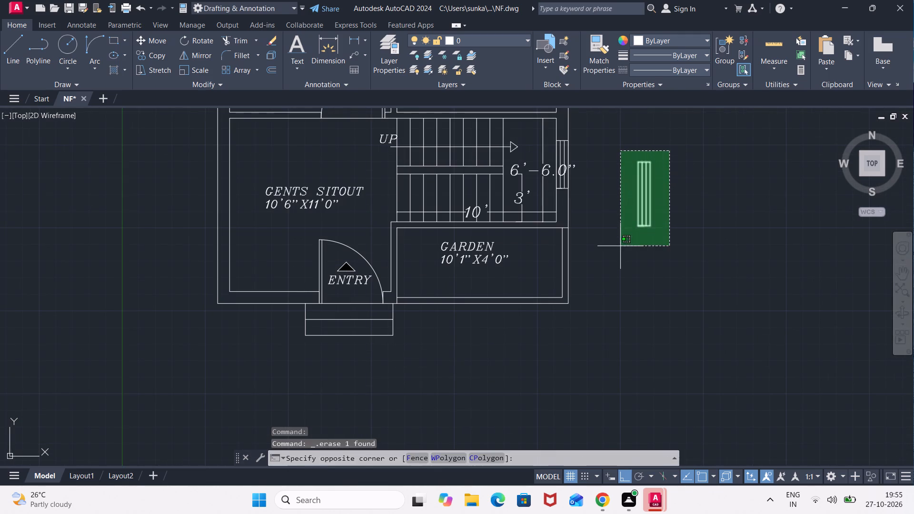
pyautogui.press('m')
pyautogui.press('Return')
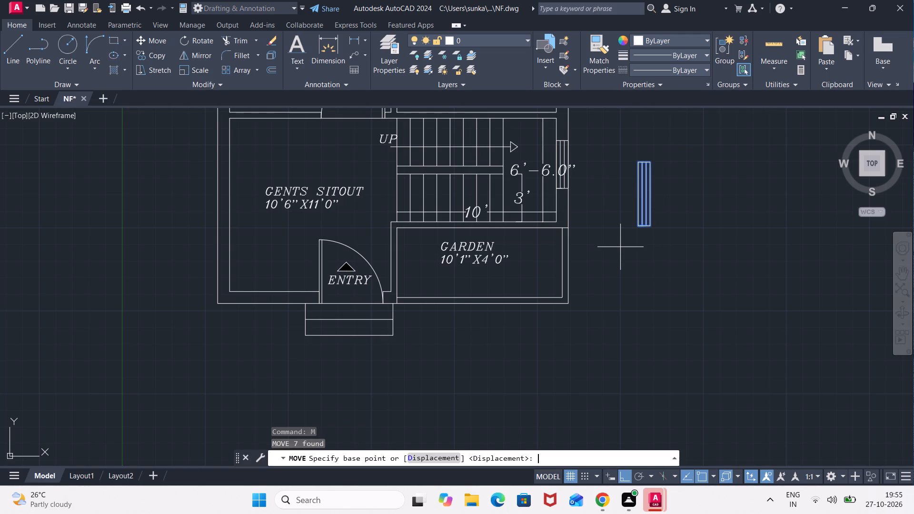
pyautogui.scroll(1, 620, 248)
pyautogui.click(646, 212)
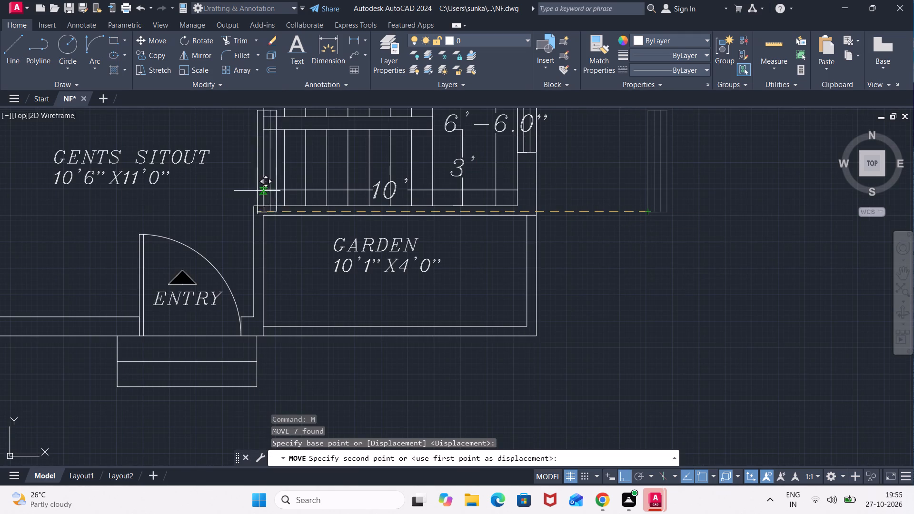
pyautogui.moveTo(225, 195); pyautogui.dragTo(630, 258, button='middle')
pyautogui.scroll(2, 375, 233)
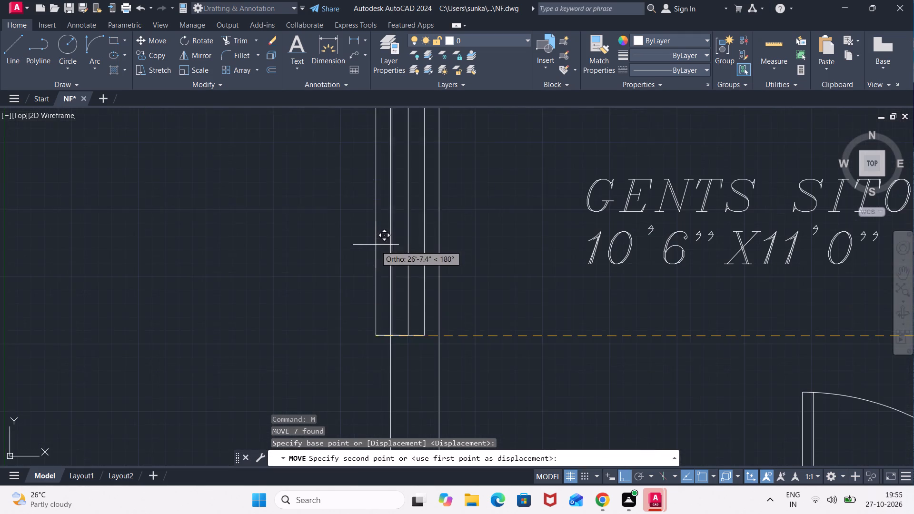
pyautogui.click(391, 260)
# Shift the 4' window symbol a short distance down along GENTS SITOUT's left outer wall.
pyautogui.scroll(-3, 427, 239)
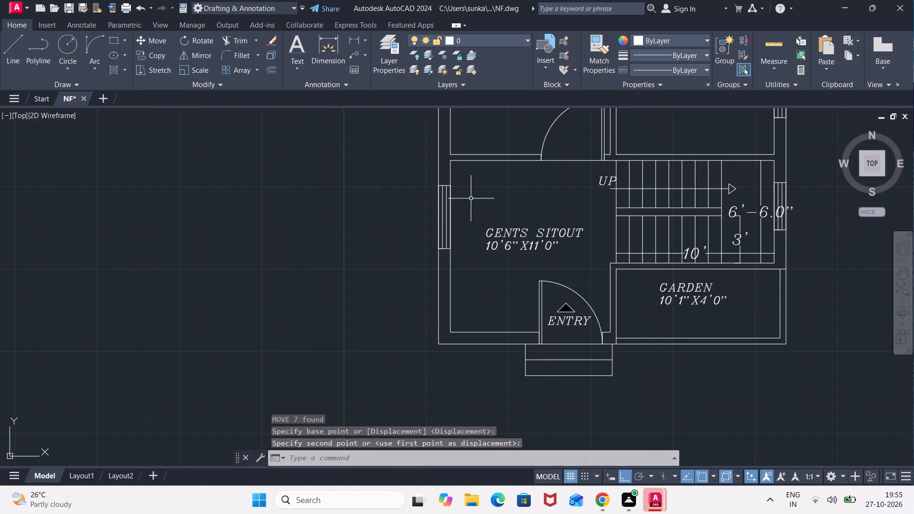
pyautogui.click(419, 174)
pyautogui.click(453, 259)
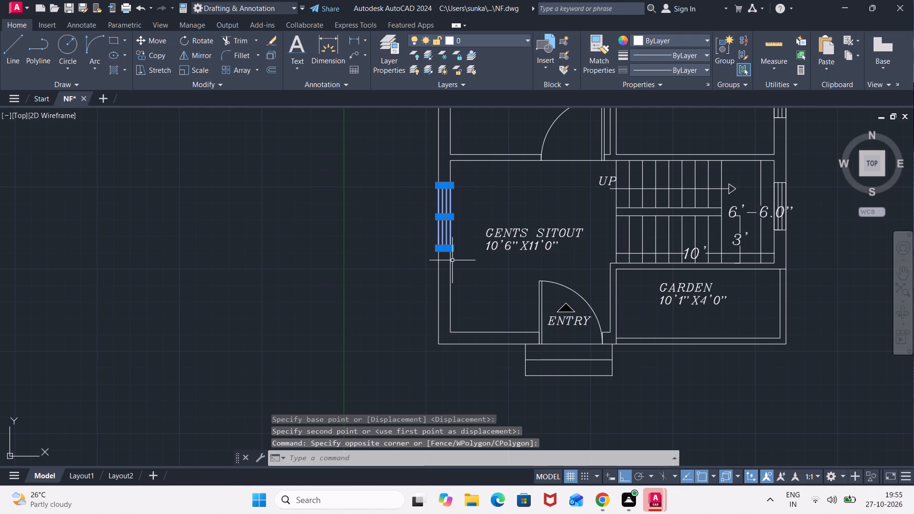
pyautogui.press('m')
pyautogui.press('Return')
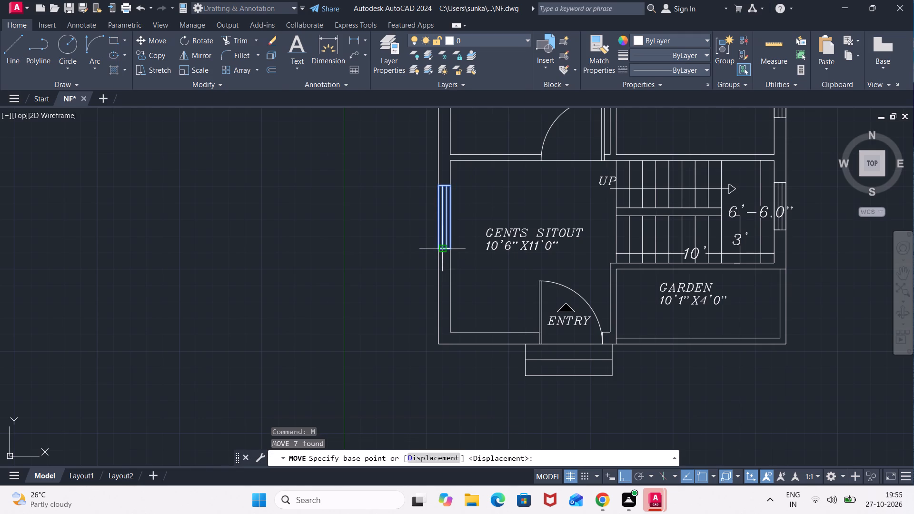
pyautogui.click(437, 250)
pyautogui.click(437, 269)
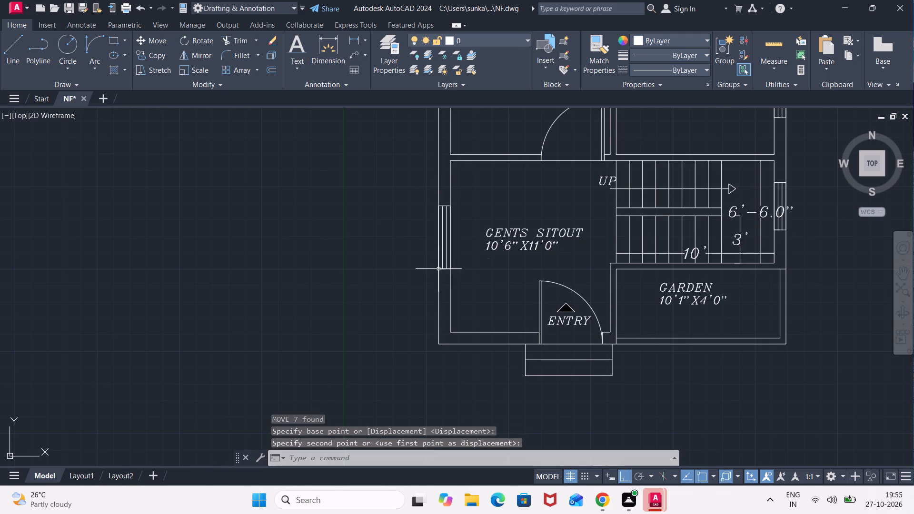
# Set the current object colour to red 205,32,39.
pyautogui.scroll(-2, 495, 252)
pyautogui.moveTo(642, 197); pyautogui.dragTo(598, 266, button='middle')
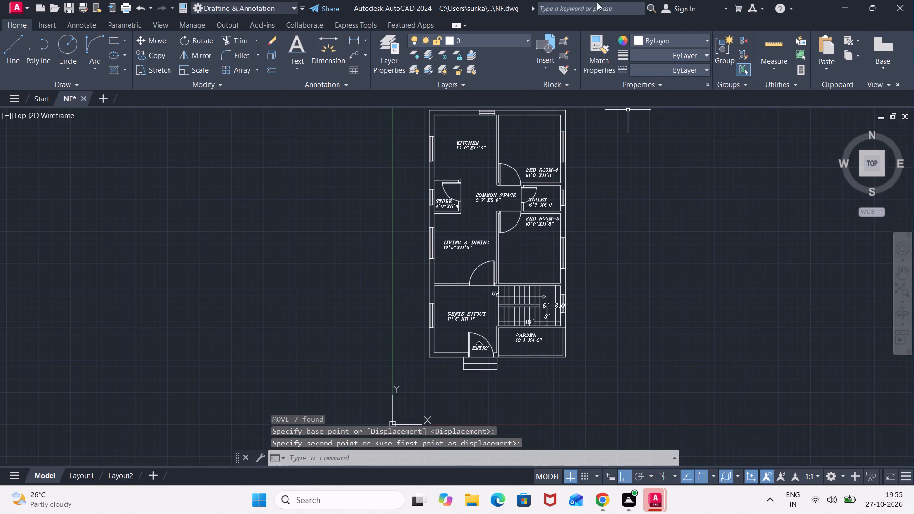
pyautogui.click(639, 41)
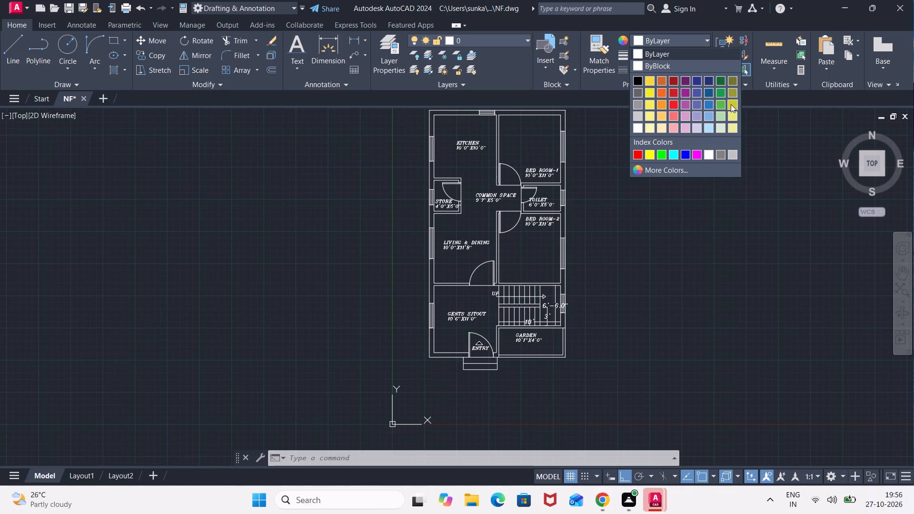
pyautogui.click(677, 94)
# Draw a single vertical red line in the empty area beyond BED ROOM-2's outer wall.
pyautogui.press('l')
pyautogui.press('Return')
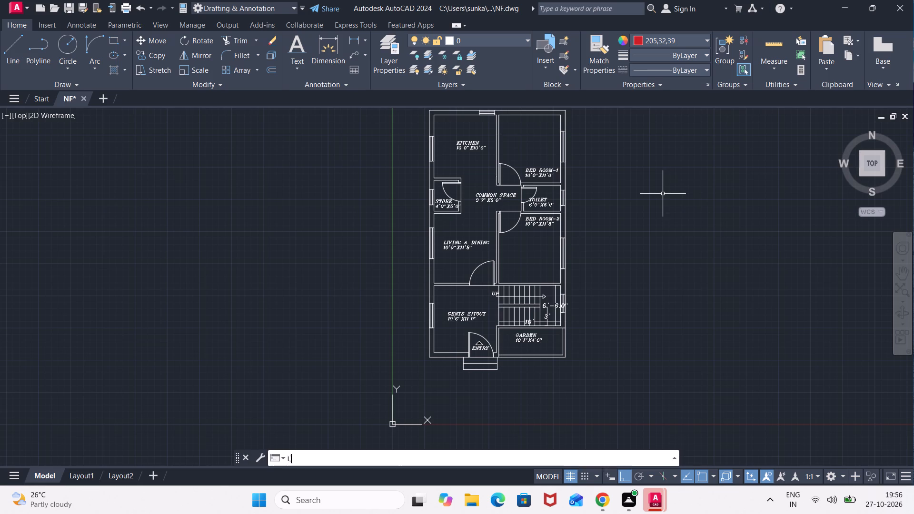
pyautogui.click(685, 183)
pyautogui.click(646, 260)
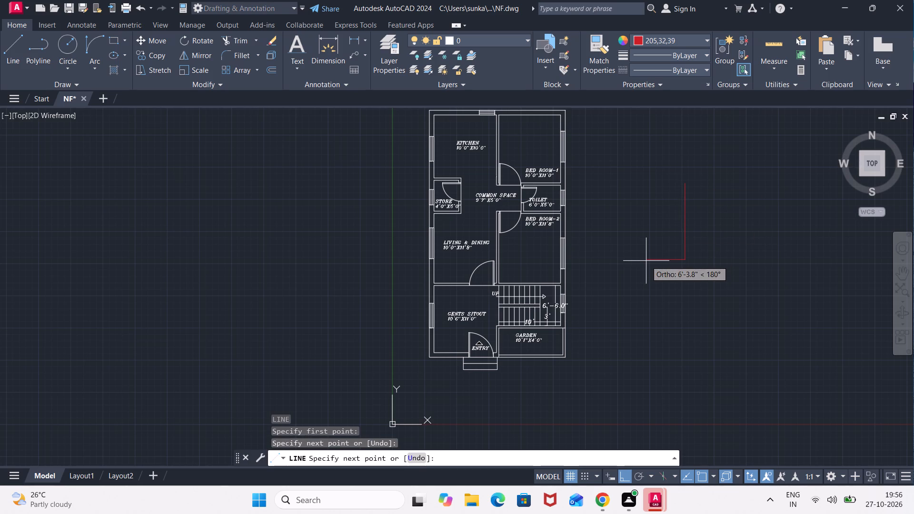
pyautogui.press('Escape')
# Match the red line's properties onto the outer and inner outer-wall lines around BED ROOM-1's and KITCHEN's upper corners.
pyautogui.click(605, 59)
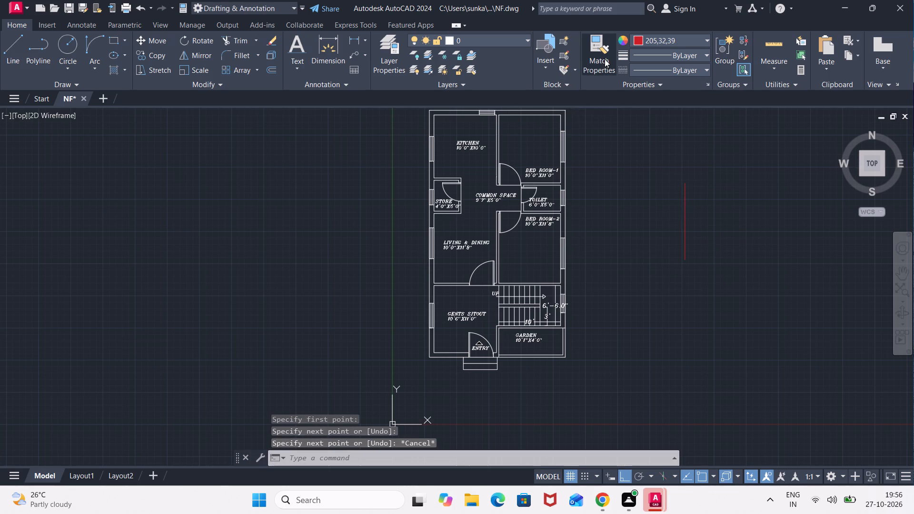
pyautogui.click(685, 206)
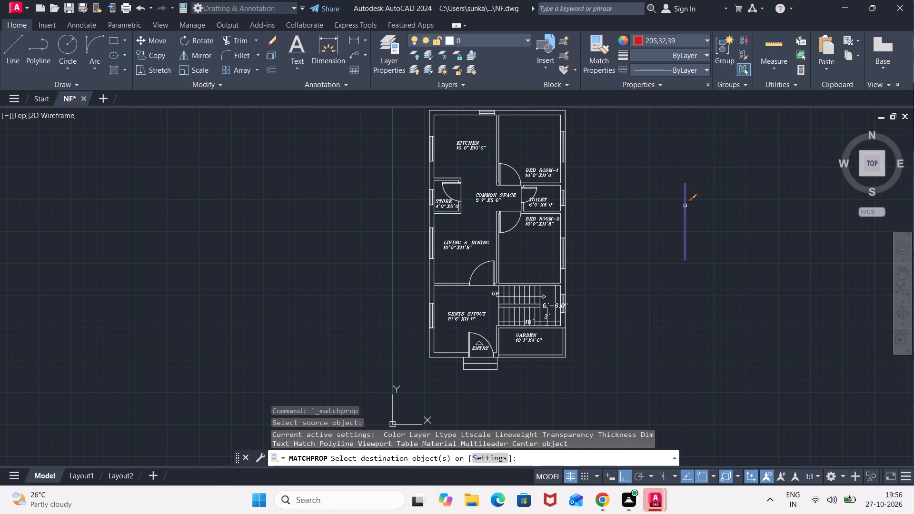
pyautogui.moveTo(612, 145); pyautogui.dragTo(625, 211, button='middle')
pyautogui.click(587, 154)
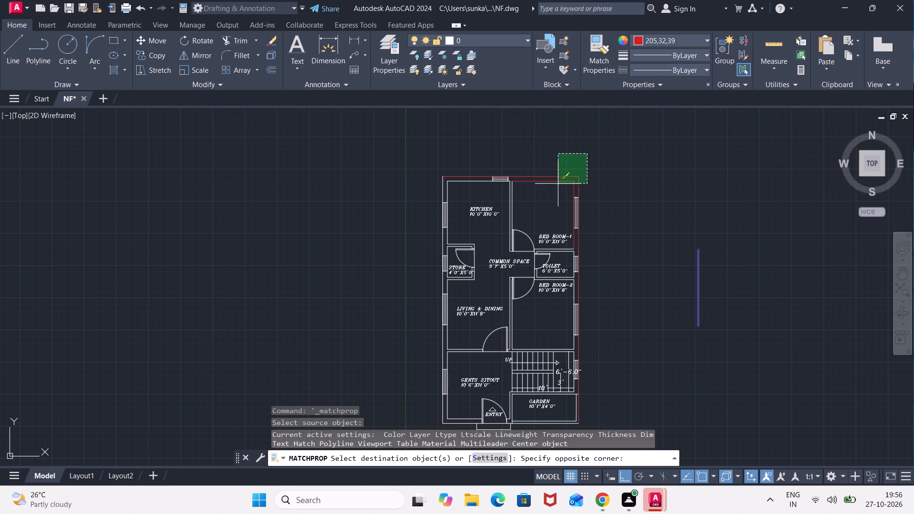
pyautogui.click(554, 185)
pyautogui.click(459, 168)
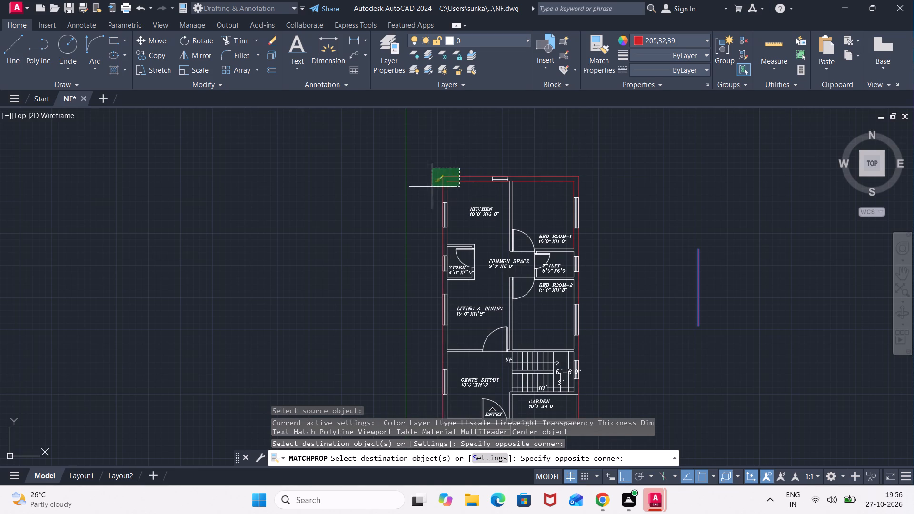
pyautogui.click(432, 187)
# Match the red properties onto LIVING & DINING's inner outer-wall line and both lines of STORE's lower wall.
pyautogui.moveTo(426, 217); pyautogui.dragTo(417, 161, button='middle')
pyautogui.scroll(2, 434, 219)
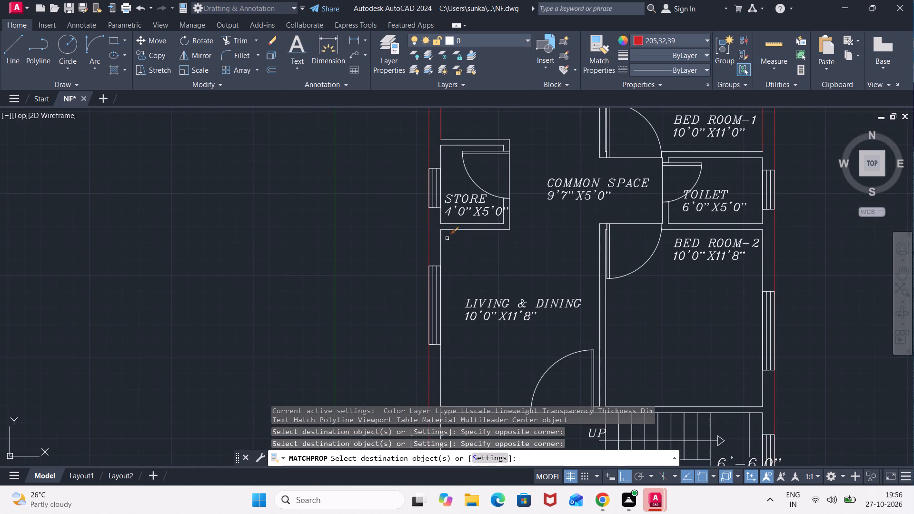
pyautogui.click(450, 242)
pyautogui.click(421, 237)
pyautogui.click(449, 221)
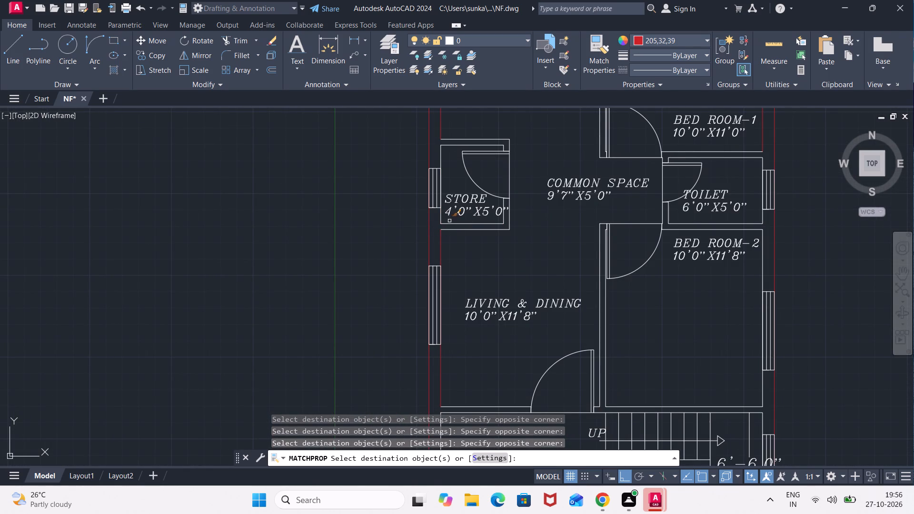
pyautogui.click(445, 233)
pyautogui.scroll(2, 510, 213)
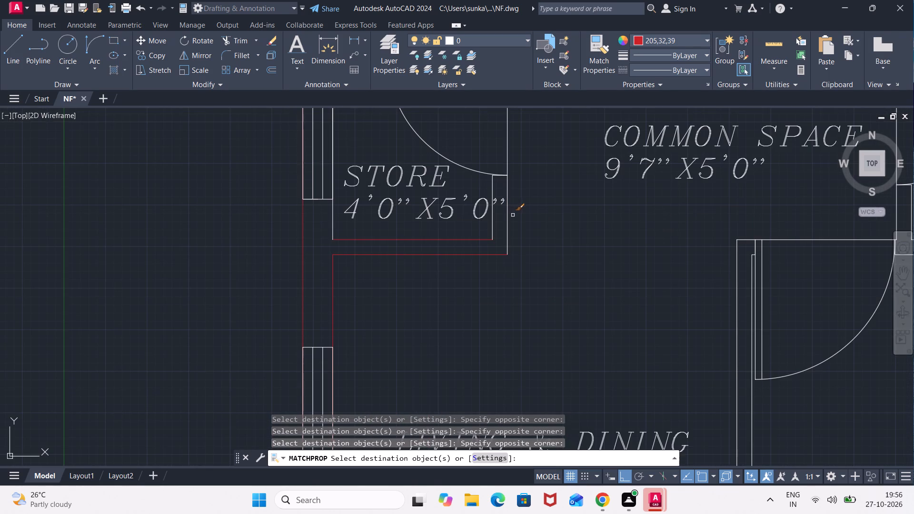
pyautogui.press('Escape')
# Run Overkill on the whole floor plan with the default comparison settings to delete duplicate and overlapping objects.
pyautogui.scroll(-4, 514, 217)
pyautogui.scroll(-2, 637, 145)
pyautogui.click(653, 127)
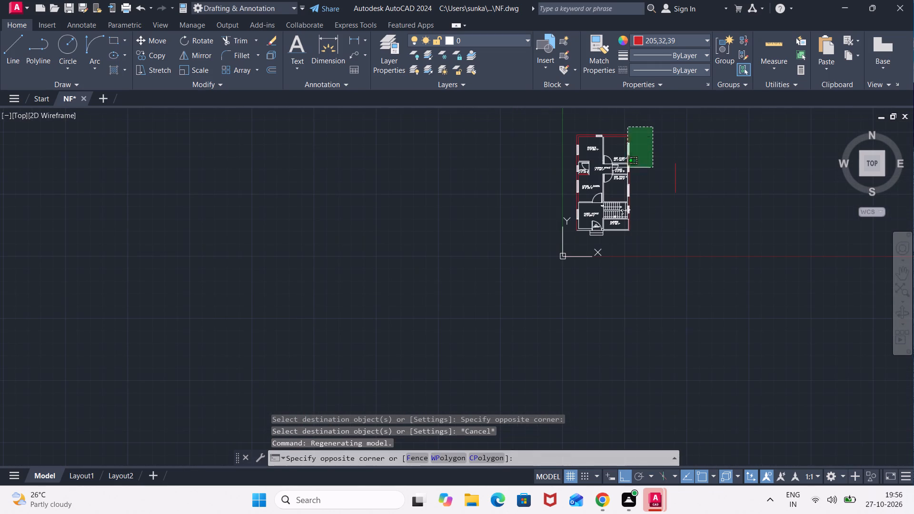
pyautogui.click(570, 244)
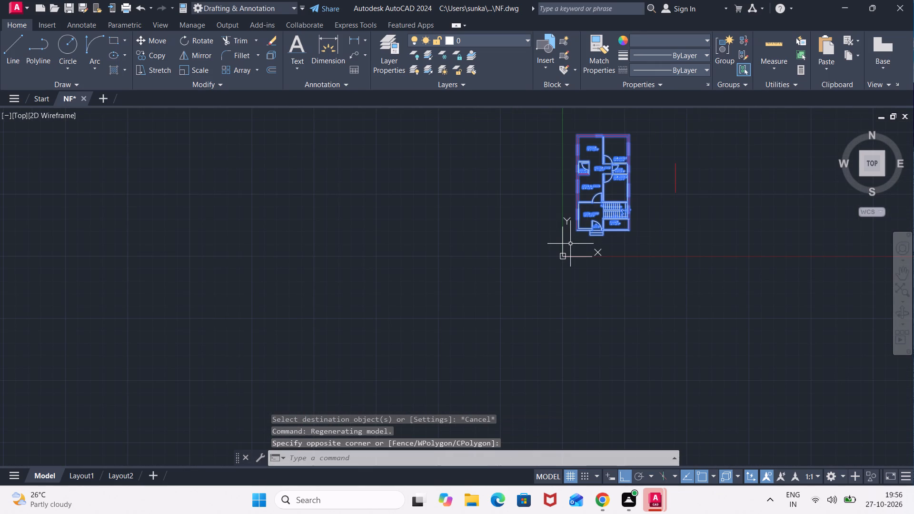
pyautogui.write('OVERL')
pyautogui.press('BackSpace')
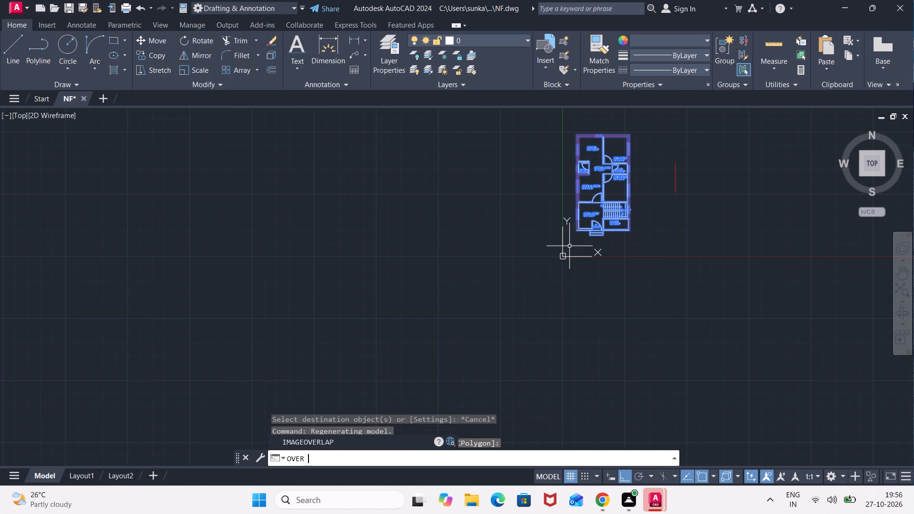
pyautogui.write('KILL')
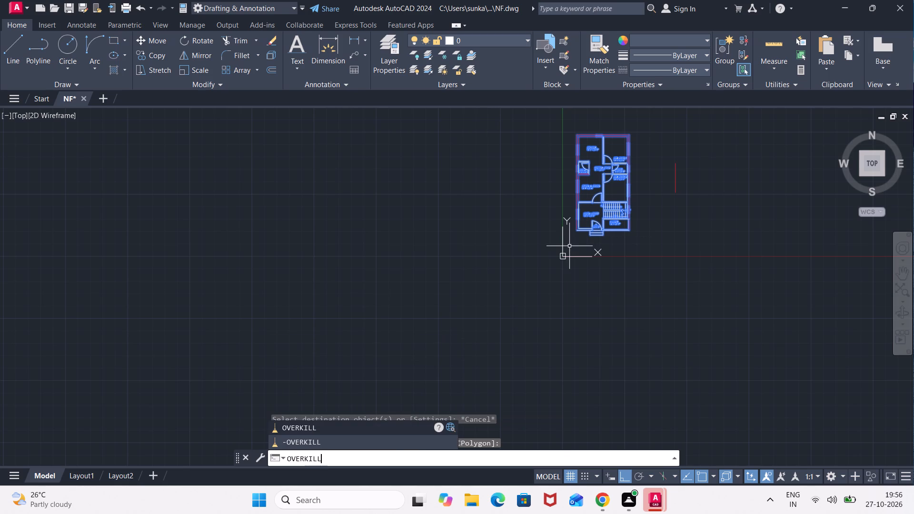
pyautogui.press('Return')
pyautogui.click(445, 349)
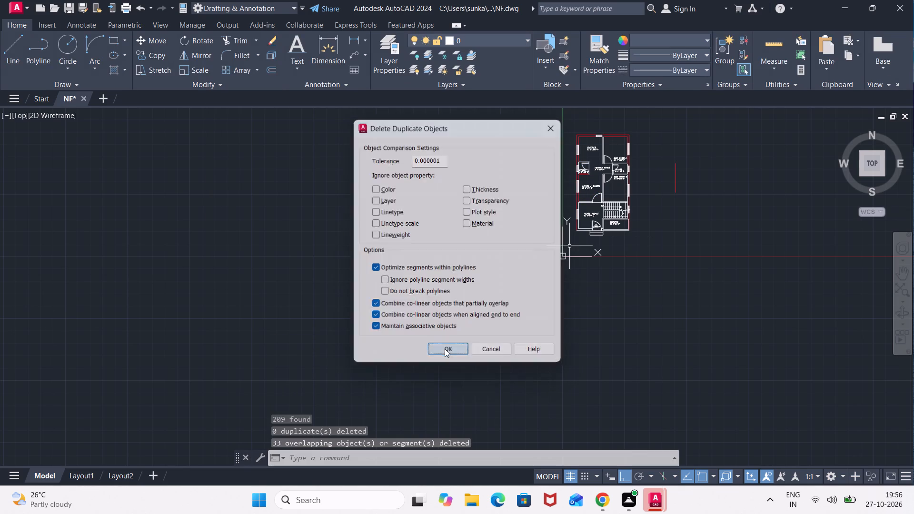
# Match the separate red line's properties onto the wall lines between BED ROOM-2 and the staircase, including the staircase's inner outer-wall line.
pyautogui.scroll(2, 597, 227)
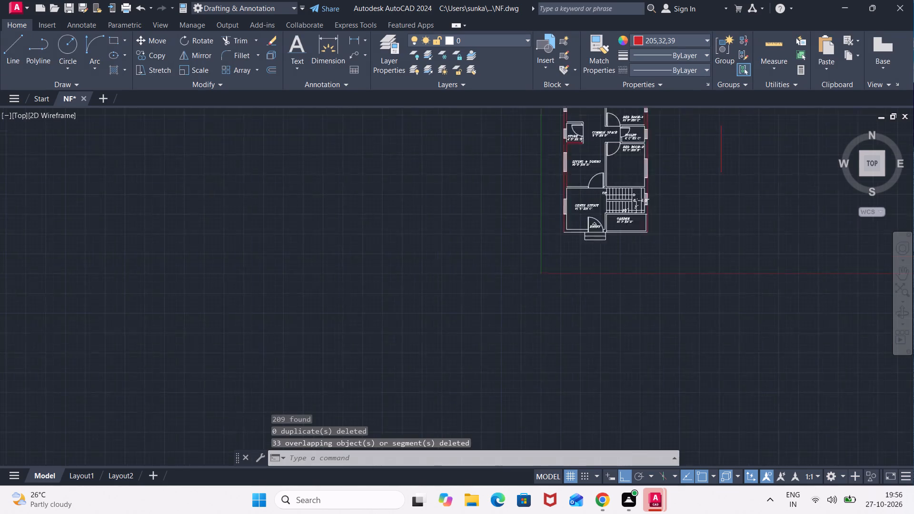
pyautogui.scroll(1, 597, 227)
pyautogui.moveTo(592, 186); pyautogui.dragTo(593, 292, button='middle')
pyautogui.moveTo(579, 205); pyautogui.dragTo(571, 247, button='middle')
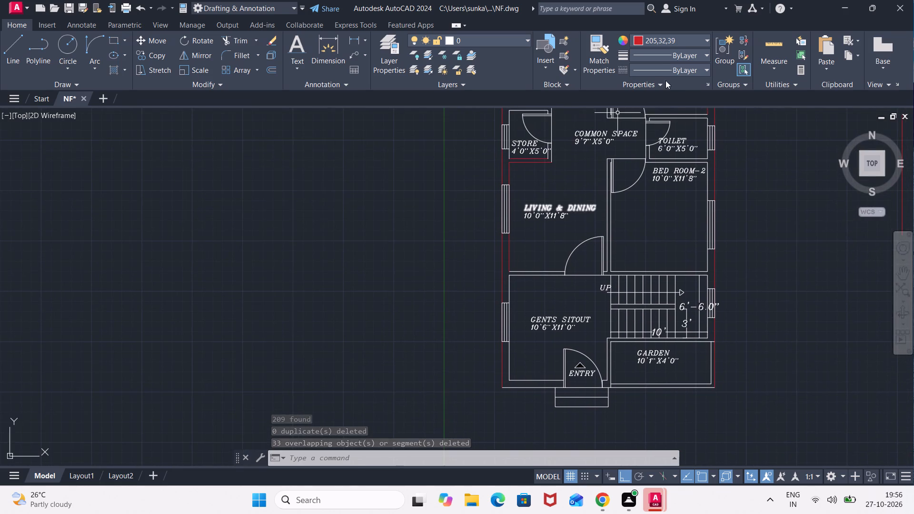
pyautogui.click(591, 53)
pyautogui.scroll(-2, 782, 201)
pyautogui.moveTo(791, 200); pyautogui.dragTo(755, 224, button='middle')
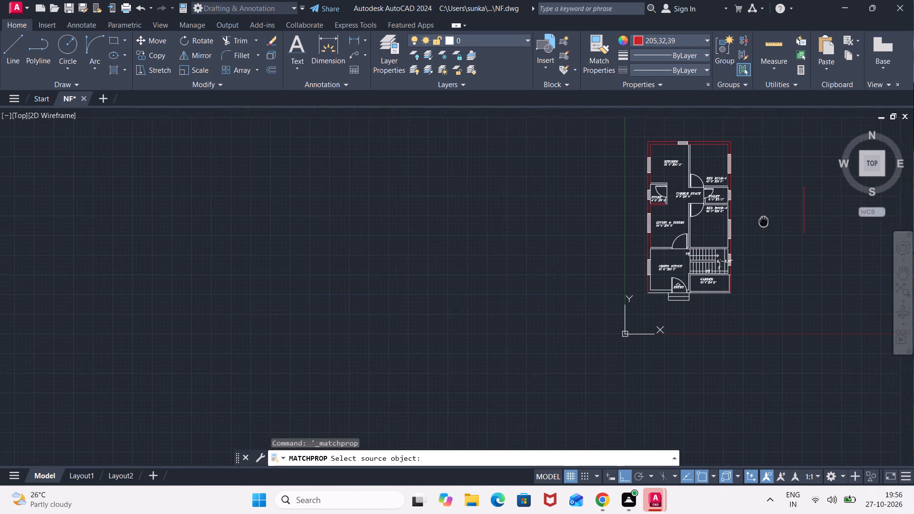
pyautogui.moveTo(755, 224); pyautogui.dragTo(719, 235, button='middle')
pyautogui.click(758, 227)
pyautogui.scroll(2, 683, 267)
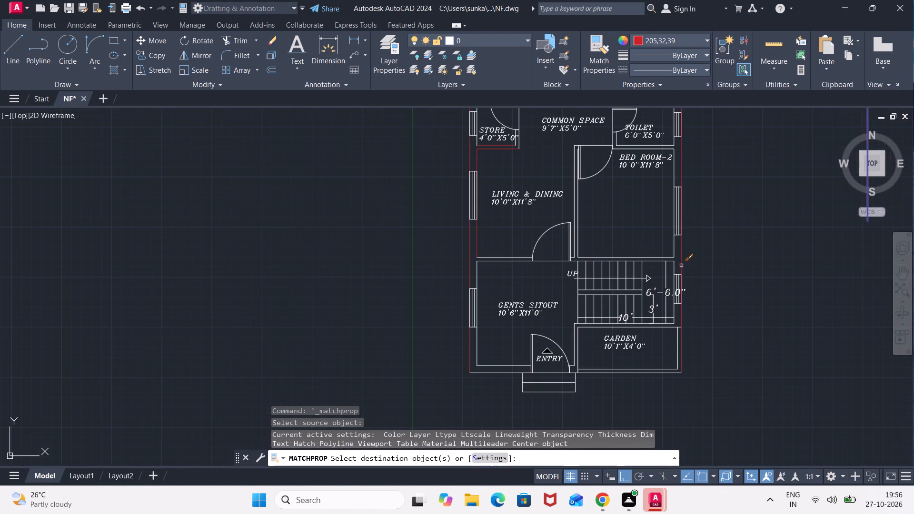
pyautogui.click(691, 247)
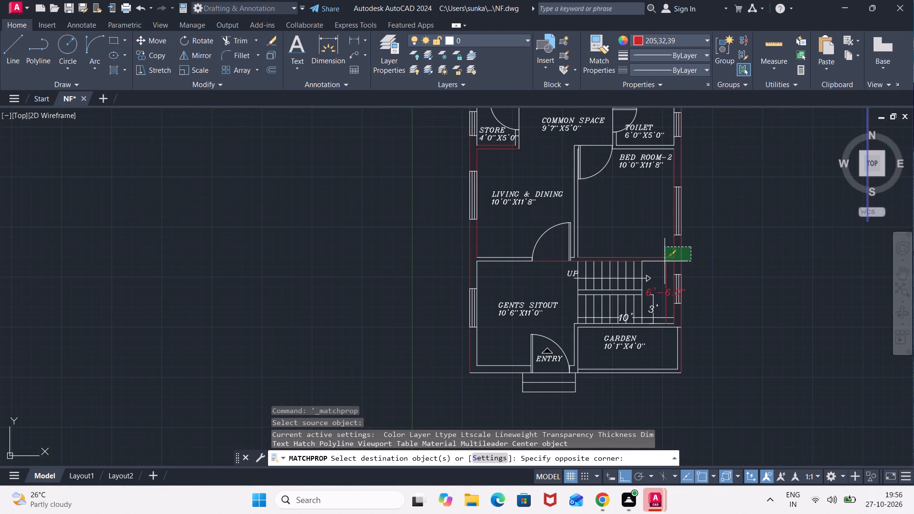
pyautogui.click(672, 263)
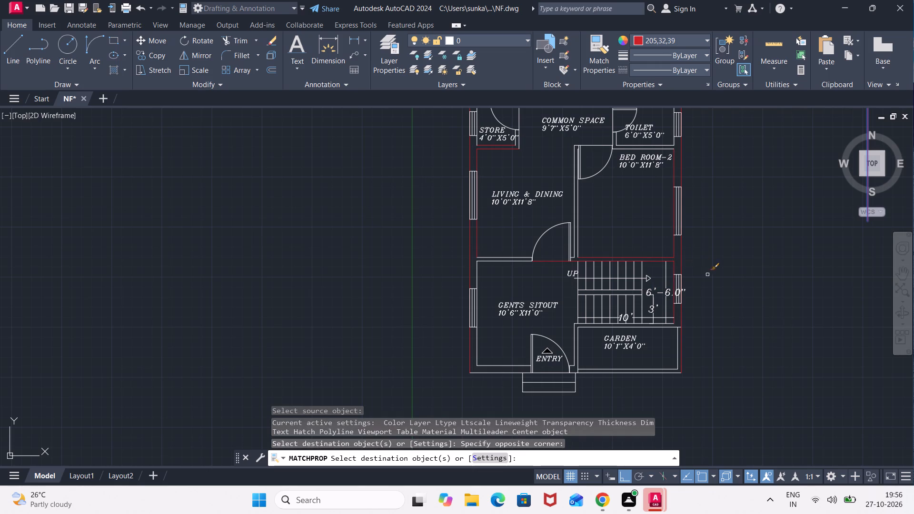
# Match the red properties onto both lines of the wall between the staircase and GARDEN and the adjoining GENTS SITOUT wall line.
pyautogui.moveTo(711, 334); pyautogui.dragTo(705, 306, button='middle')
pyautogui.scroll(2, 692, 316)
pyautogui.click(656, 264)
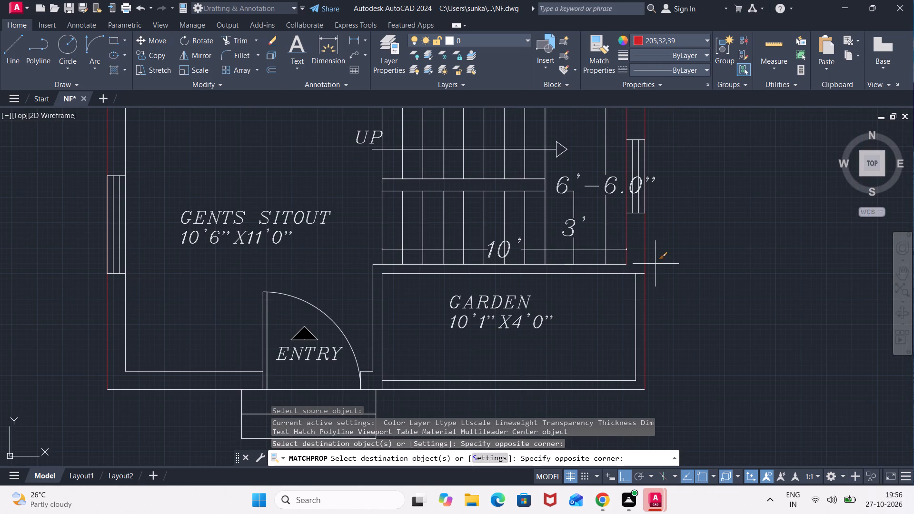
pyautogui.click(642, 278)
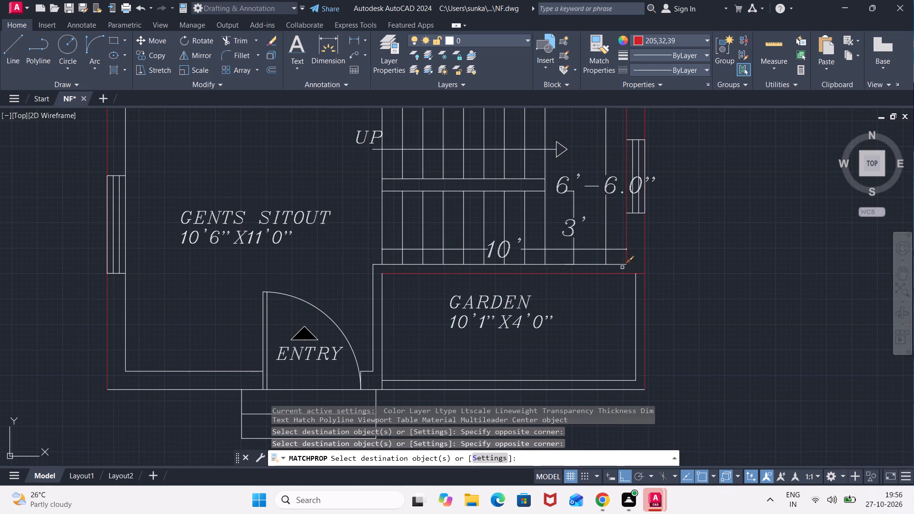
pyautogui.click(620, 266)
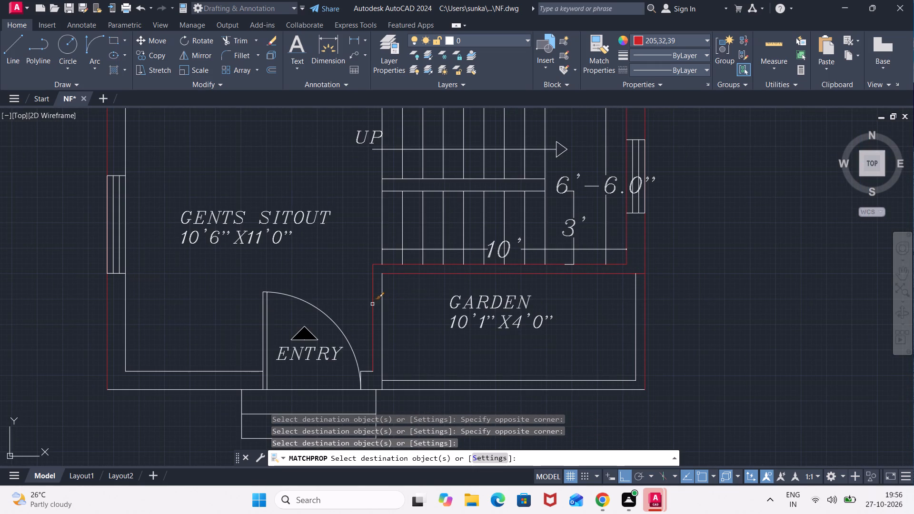
pyautogui.click(372, 304)
# Match the red properties onto the front outer wall line, GARDEN's wall line nearest the entry, and the short wall end beside the ENTRY door.
pyautogui.click(391, 388)
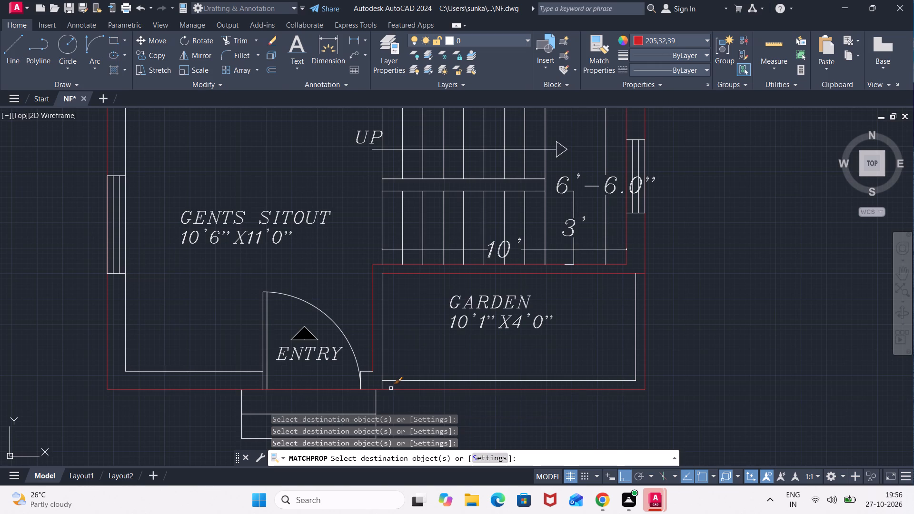
pyautogui.click(368, 370)
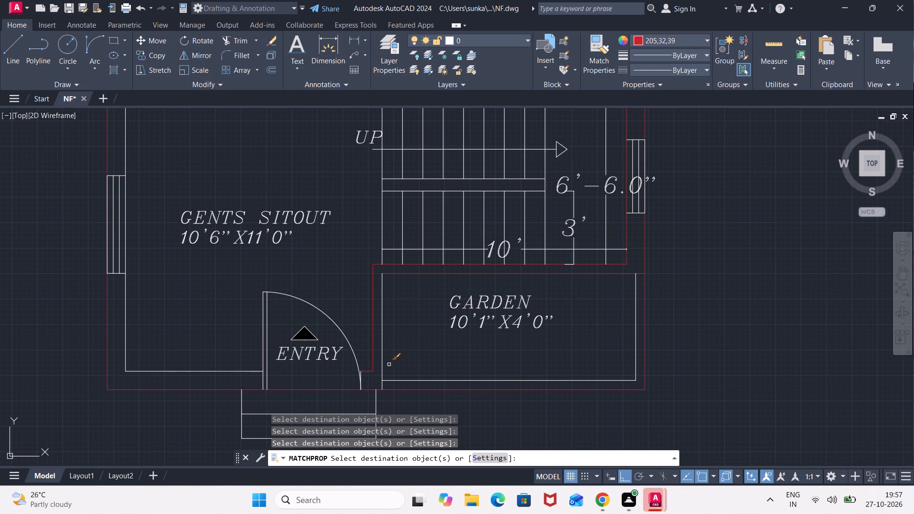
pyautogui.click(382, 366)
pyautogui.scroll(3, 368, 373)
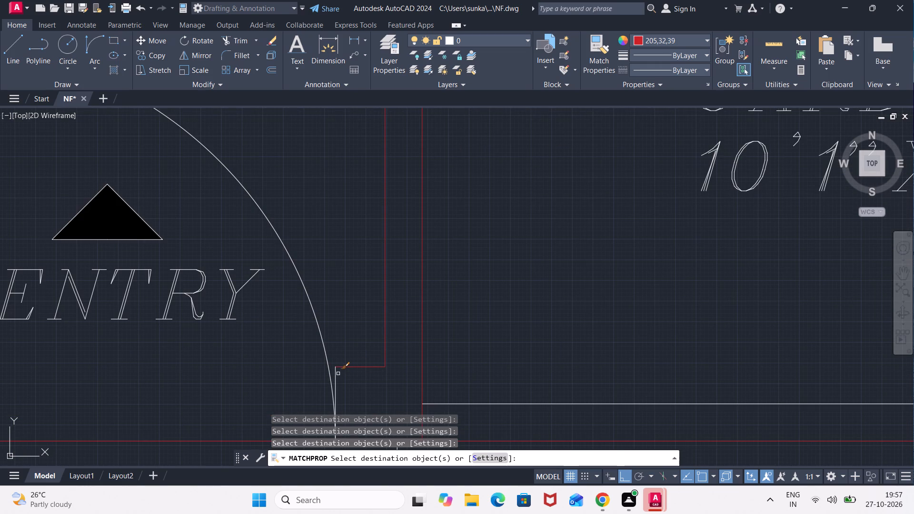
pyautogui.click(336, 375)
# Match the red properties onto the entry steps outside the front wall.
pyautogui.scroll(-2, 362, 384)
pyautogui.moveTo(374, 389); pyautogui.dragTo(397, 279, button='middle')
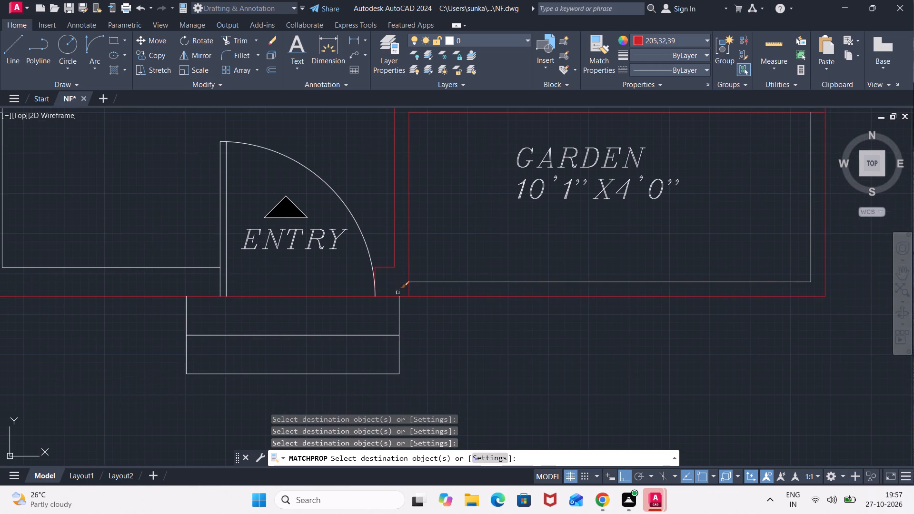
pyautogui.click(418, 317)
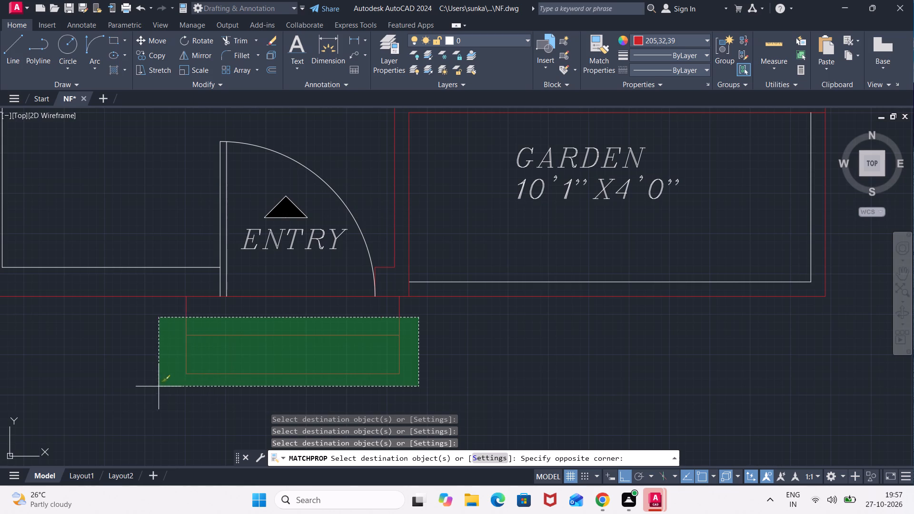
pyautogui.click(159, 387)
# Match the red properties onto GENTS SITOUT's front inner wall line and its inner line along the windowed outer wall.
pyautogui.moveTo(158, 308); pyautogui.dragTo(292, 350, button='middle')
pyautogui.click(322, 300)
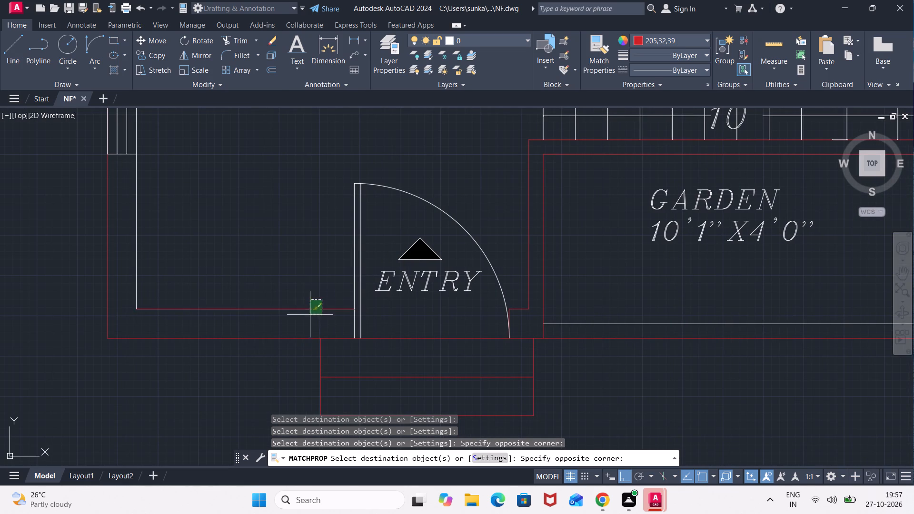
pyautogui.click(304, 323)
pyautogui.click(330, 299)
pyautogui.click(386, 347)
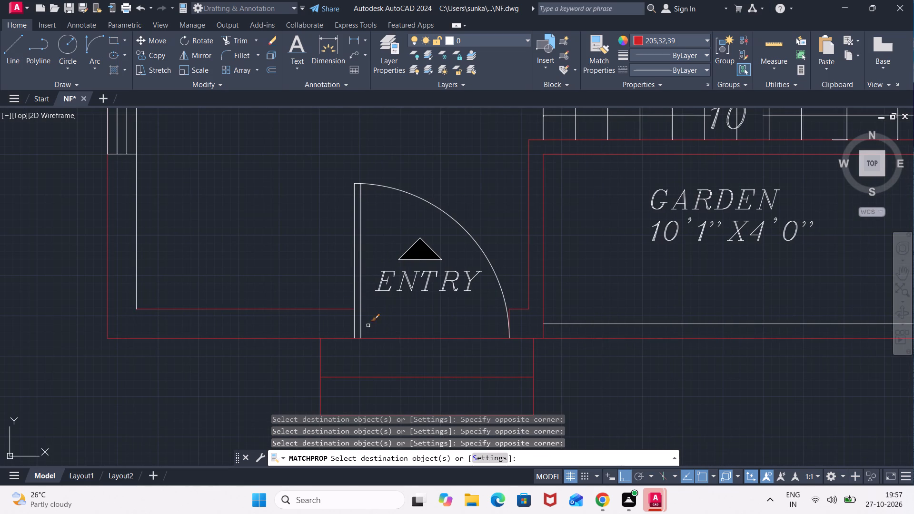
pyautogui.moveTo(294, 252); pyautogui.dragTo(420, 356, button='middle')
pyautogui.click(318, 288)
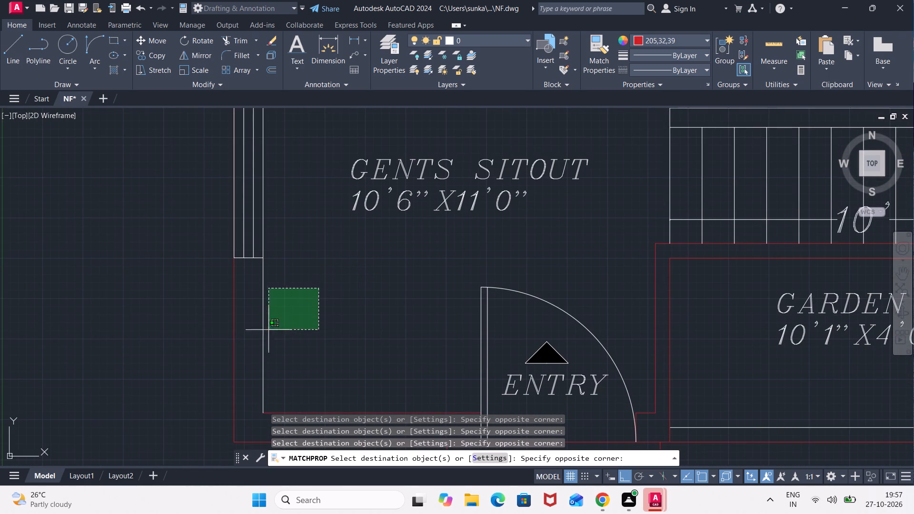
pyautogui.click(248, 356)
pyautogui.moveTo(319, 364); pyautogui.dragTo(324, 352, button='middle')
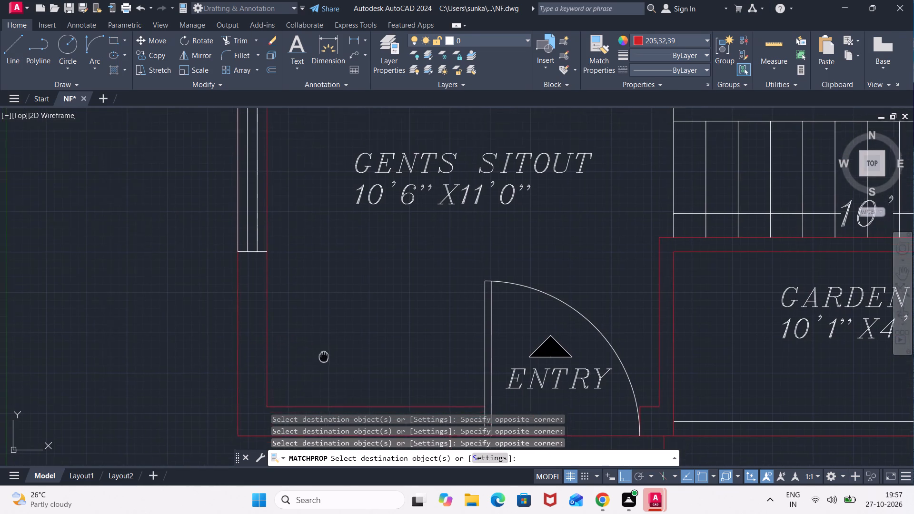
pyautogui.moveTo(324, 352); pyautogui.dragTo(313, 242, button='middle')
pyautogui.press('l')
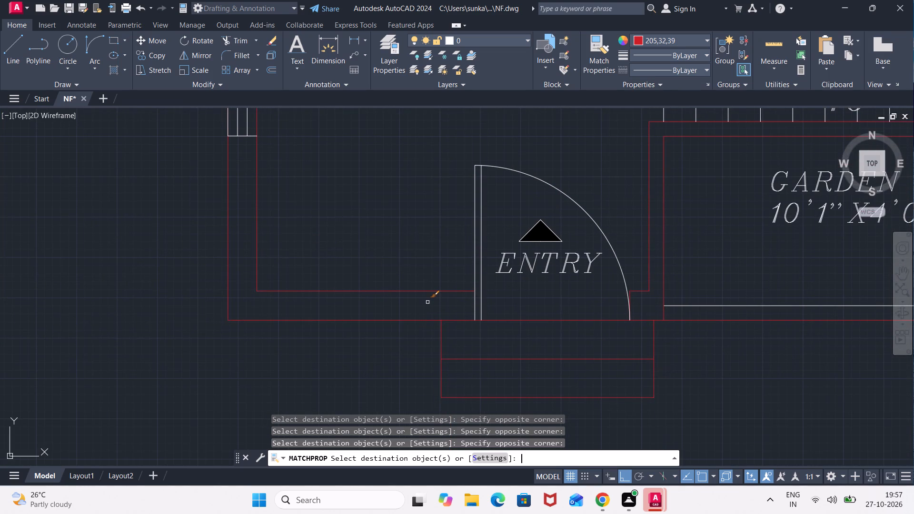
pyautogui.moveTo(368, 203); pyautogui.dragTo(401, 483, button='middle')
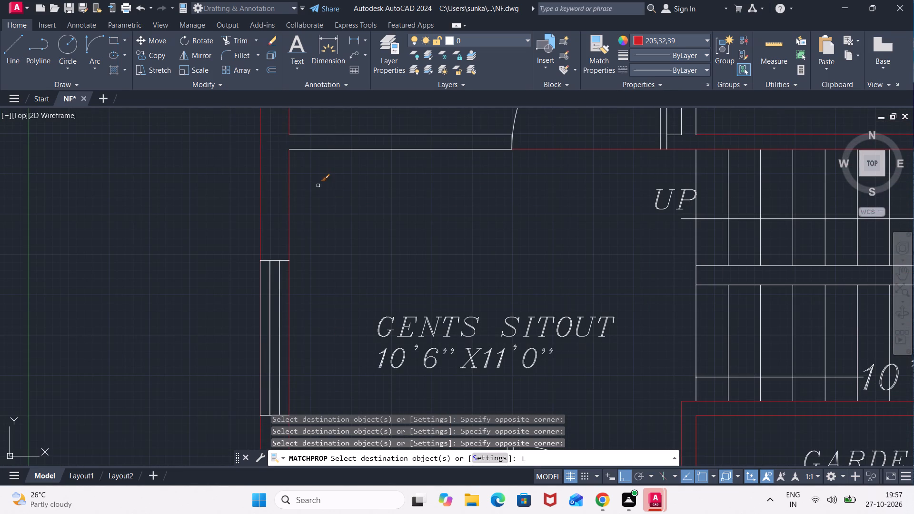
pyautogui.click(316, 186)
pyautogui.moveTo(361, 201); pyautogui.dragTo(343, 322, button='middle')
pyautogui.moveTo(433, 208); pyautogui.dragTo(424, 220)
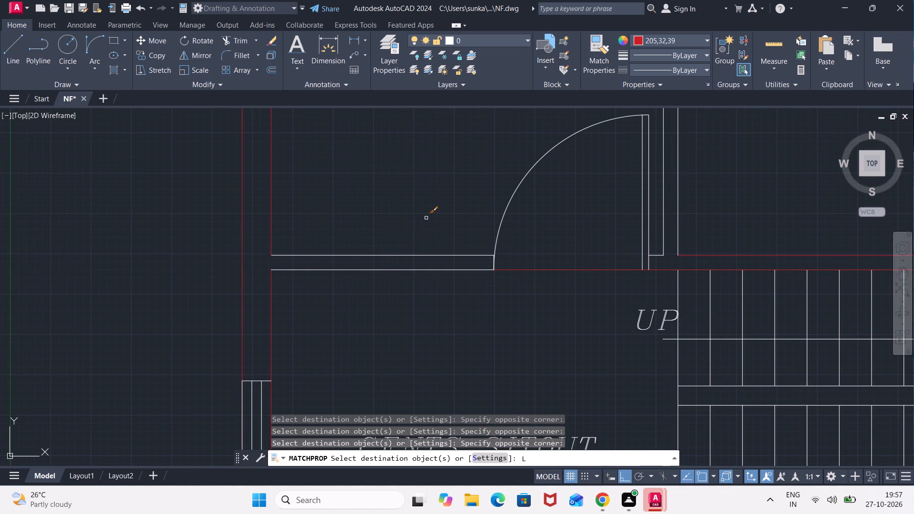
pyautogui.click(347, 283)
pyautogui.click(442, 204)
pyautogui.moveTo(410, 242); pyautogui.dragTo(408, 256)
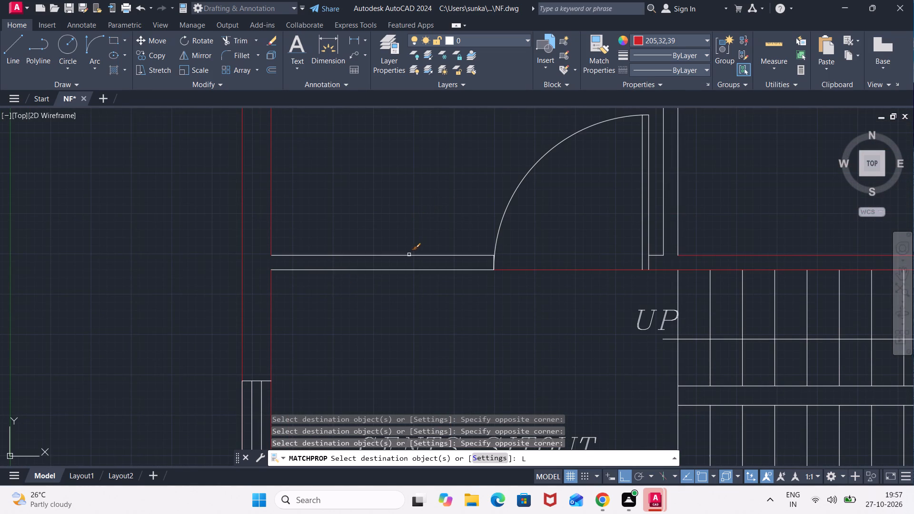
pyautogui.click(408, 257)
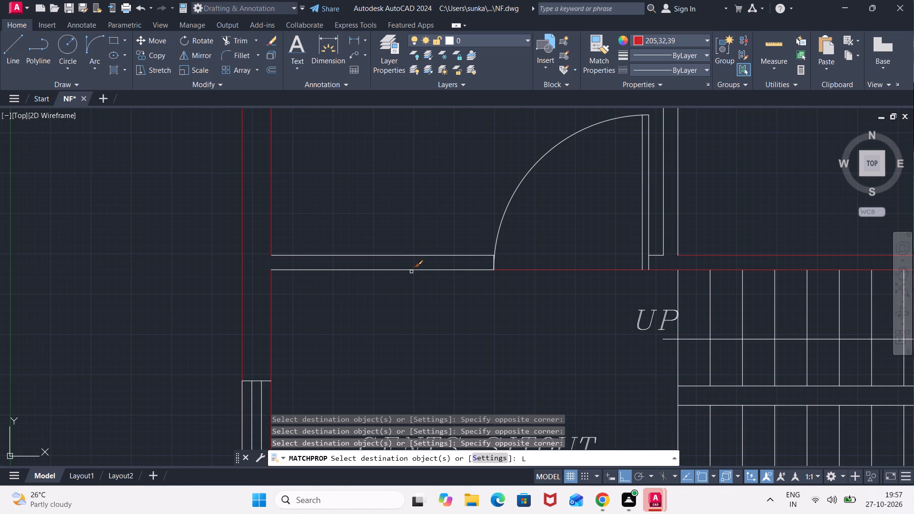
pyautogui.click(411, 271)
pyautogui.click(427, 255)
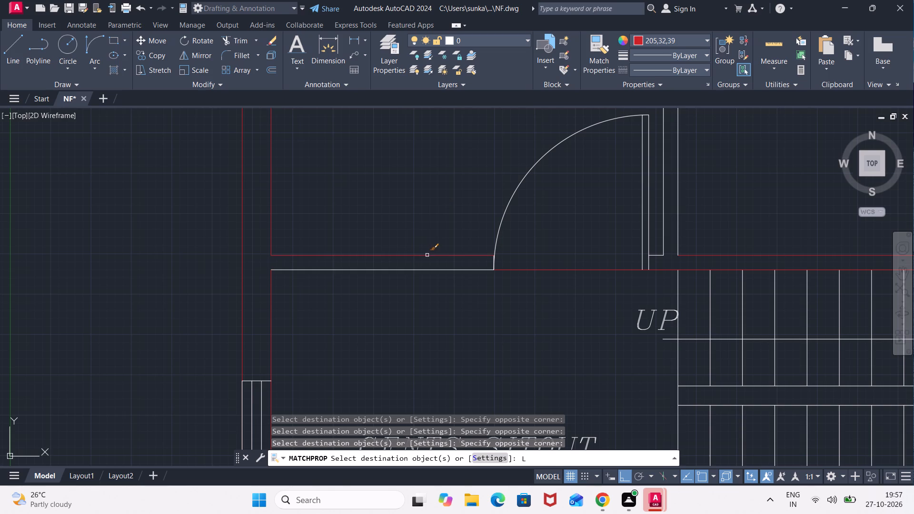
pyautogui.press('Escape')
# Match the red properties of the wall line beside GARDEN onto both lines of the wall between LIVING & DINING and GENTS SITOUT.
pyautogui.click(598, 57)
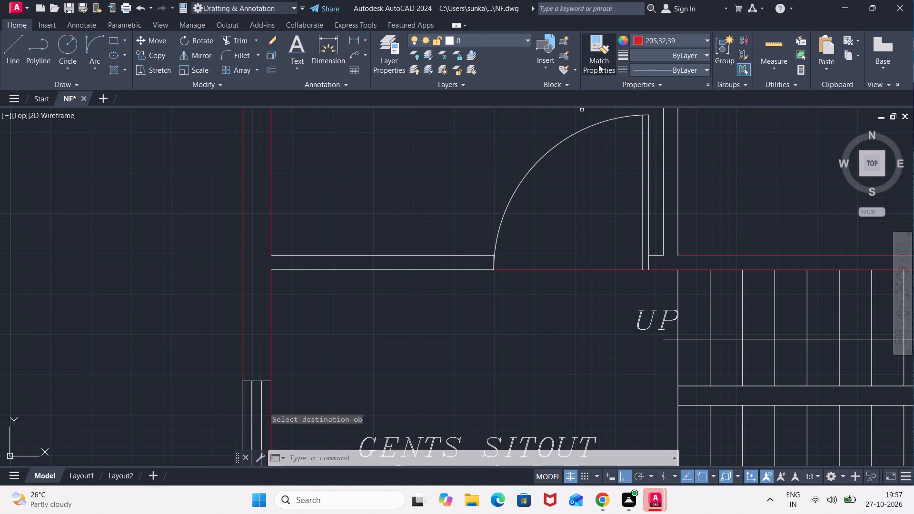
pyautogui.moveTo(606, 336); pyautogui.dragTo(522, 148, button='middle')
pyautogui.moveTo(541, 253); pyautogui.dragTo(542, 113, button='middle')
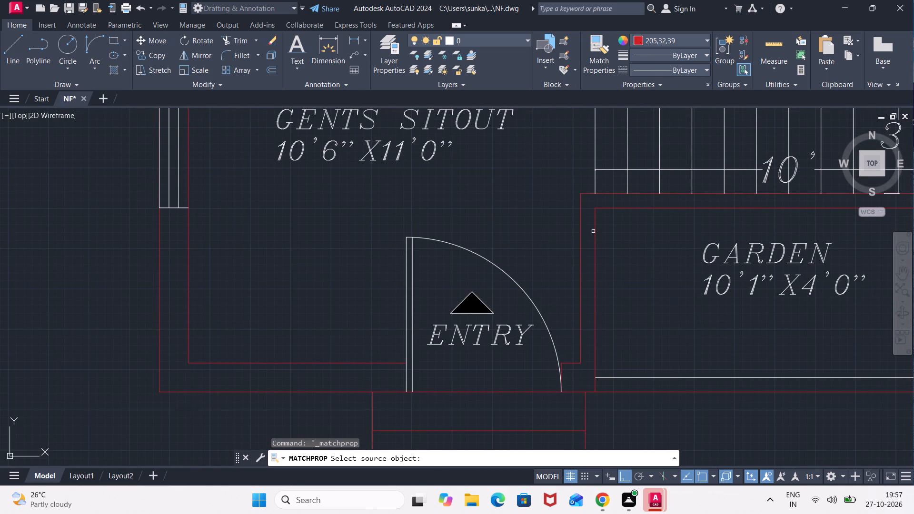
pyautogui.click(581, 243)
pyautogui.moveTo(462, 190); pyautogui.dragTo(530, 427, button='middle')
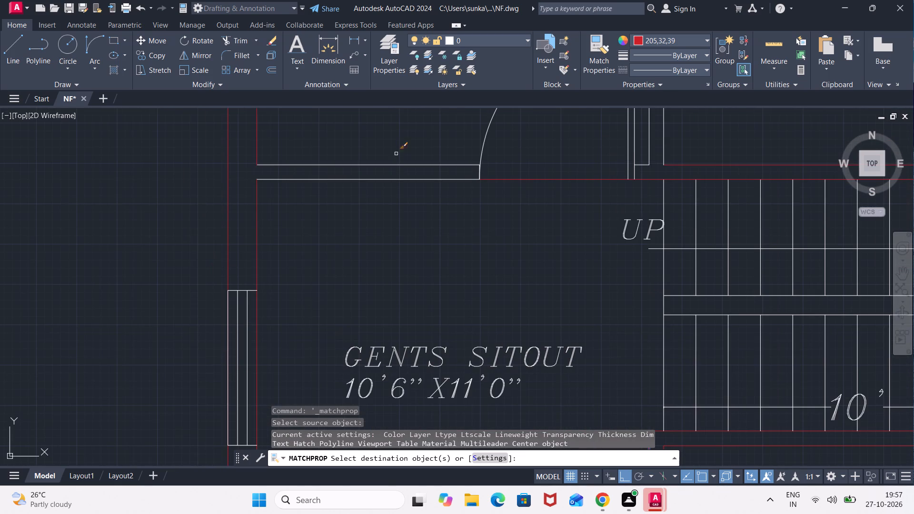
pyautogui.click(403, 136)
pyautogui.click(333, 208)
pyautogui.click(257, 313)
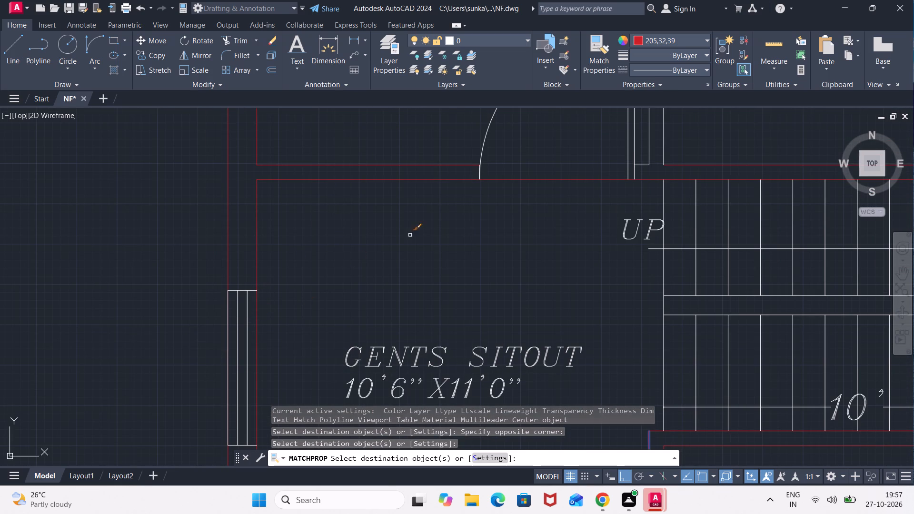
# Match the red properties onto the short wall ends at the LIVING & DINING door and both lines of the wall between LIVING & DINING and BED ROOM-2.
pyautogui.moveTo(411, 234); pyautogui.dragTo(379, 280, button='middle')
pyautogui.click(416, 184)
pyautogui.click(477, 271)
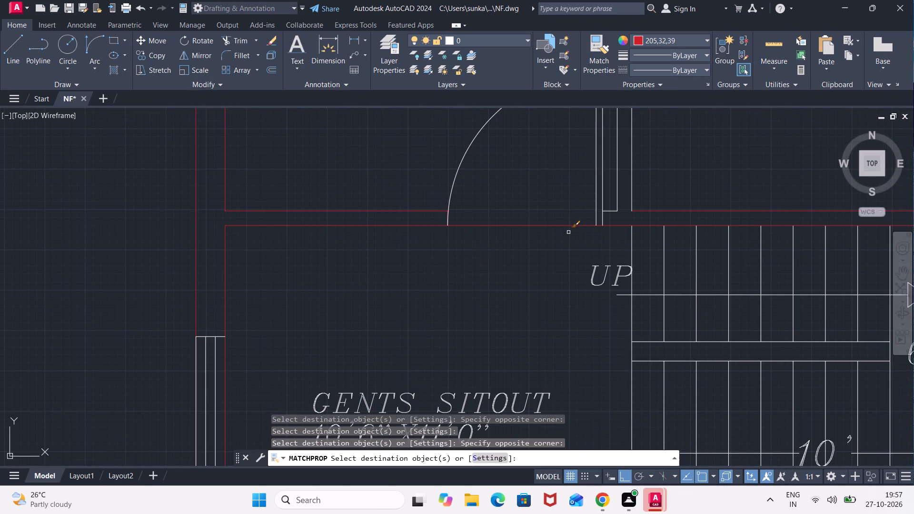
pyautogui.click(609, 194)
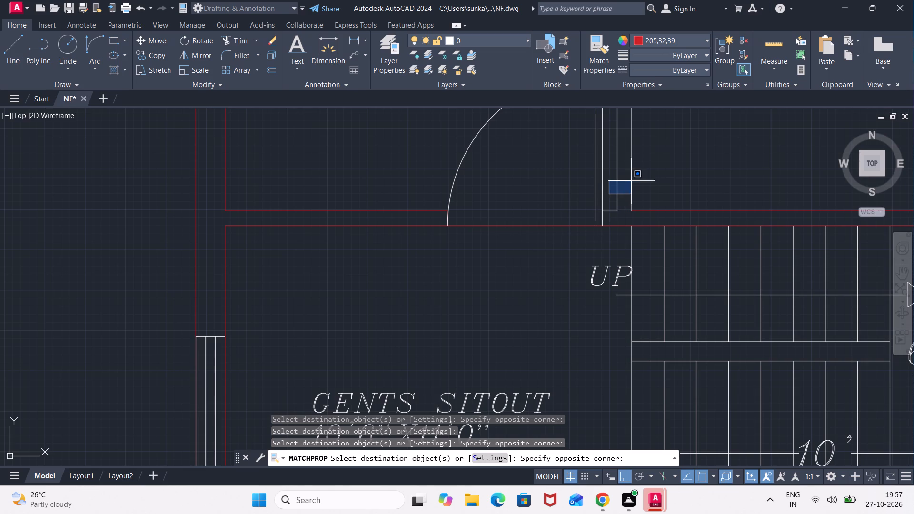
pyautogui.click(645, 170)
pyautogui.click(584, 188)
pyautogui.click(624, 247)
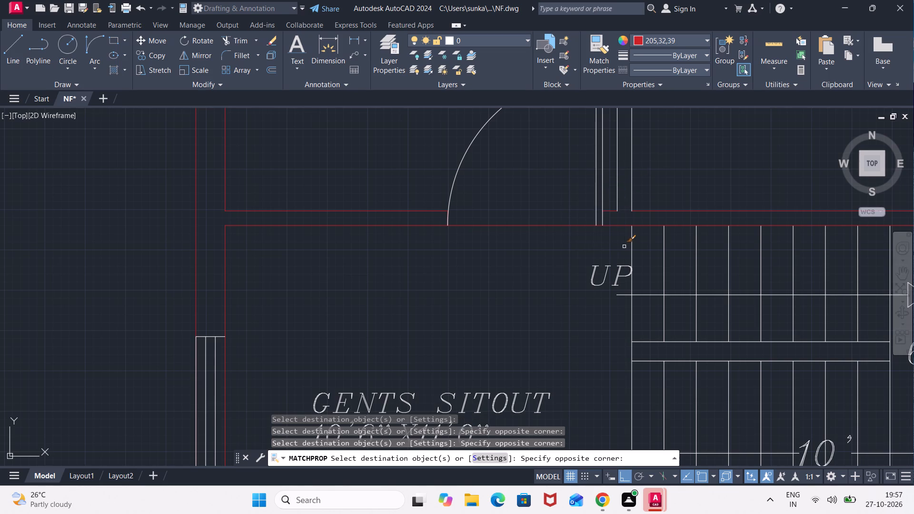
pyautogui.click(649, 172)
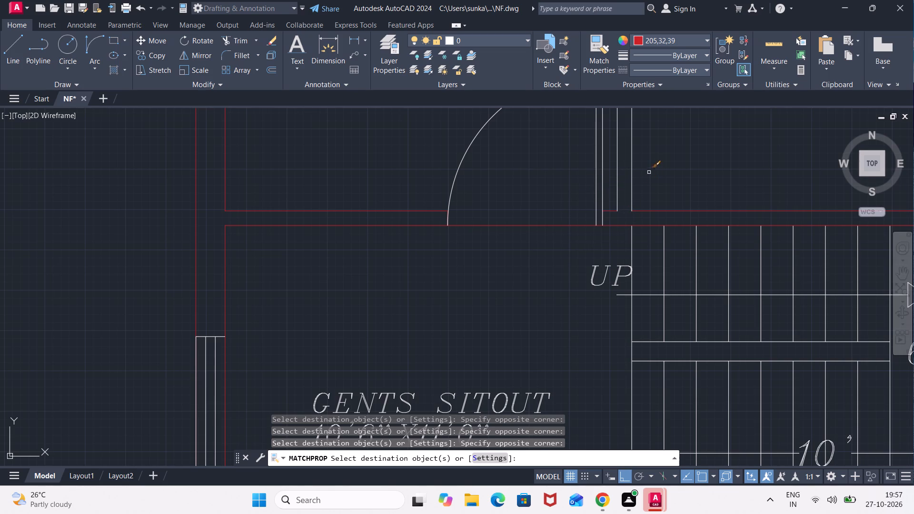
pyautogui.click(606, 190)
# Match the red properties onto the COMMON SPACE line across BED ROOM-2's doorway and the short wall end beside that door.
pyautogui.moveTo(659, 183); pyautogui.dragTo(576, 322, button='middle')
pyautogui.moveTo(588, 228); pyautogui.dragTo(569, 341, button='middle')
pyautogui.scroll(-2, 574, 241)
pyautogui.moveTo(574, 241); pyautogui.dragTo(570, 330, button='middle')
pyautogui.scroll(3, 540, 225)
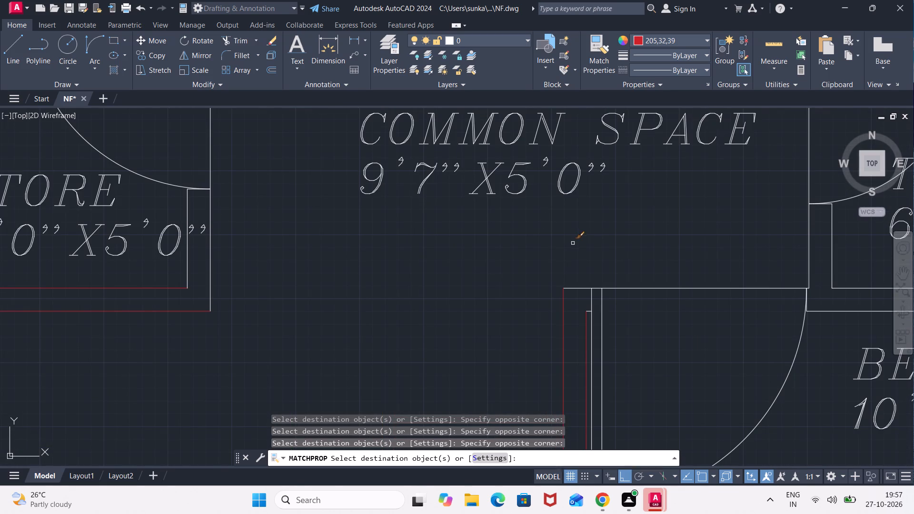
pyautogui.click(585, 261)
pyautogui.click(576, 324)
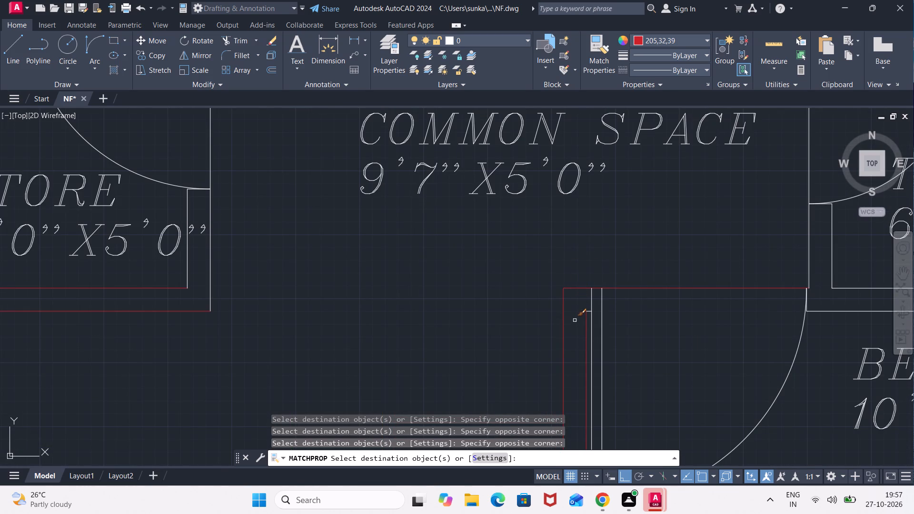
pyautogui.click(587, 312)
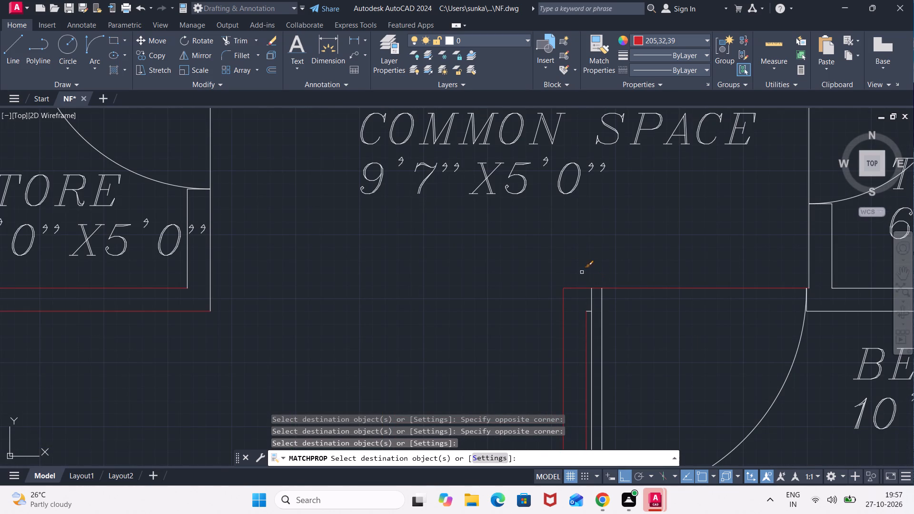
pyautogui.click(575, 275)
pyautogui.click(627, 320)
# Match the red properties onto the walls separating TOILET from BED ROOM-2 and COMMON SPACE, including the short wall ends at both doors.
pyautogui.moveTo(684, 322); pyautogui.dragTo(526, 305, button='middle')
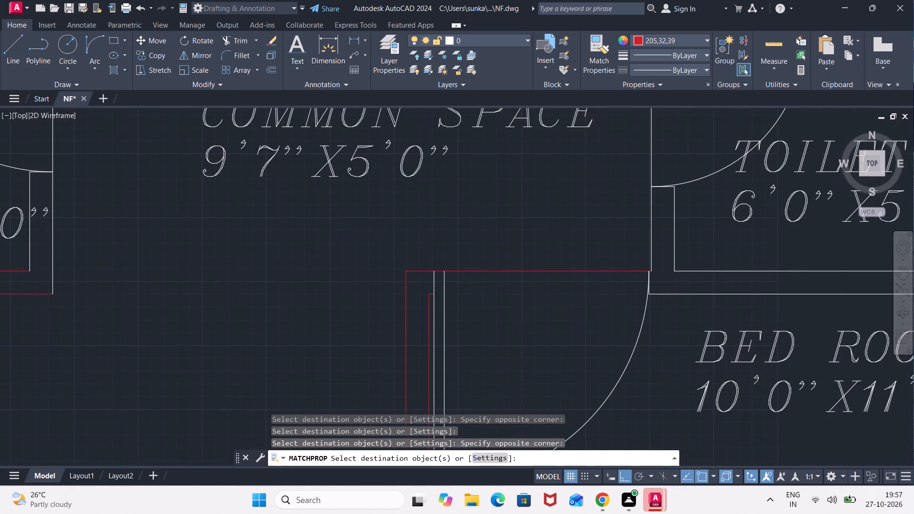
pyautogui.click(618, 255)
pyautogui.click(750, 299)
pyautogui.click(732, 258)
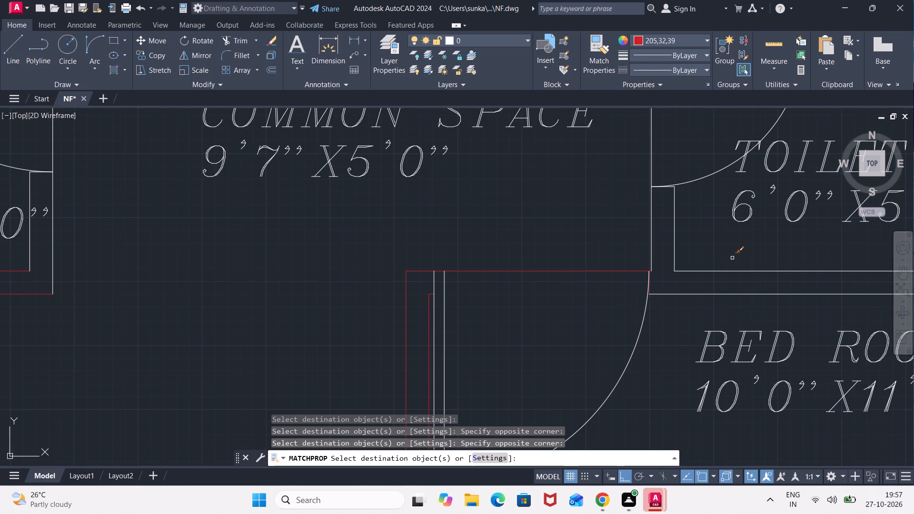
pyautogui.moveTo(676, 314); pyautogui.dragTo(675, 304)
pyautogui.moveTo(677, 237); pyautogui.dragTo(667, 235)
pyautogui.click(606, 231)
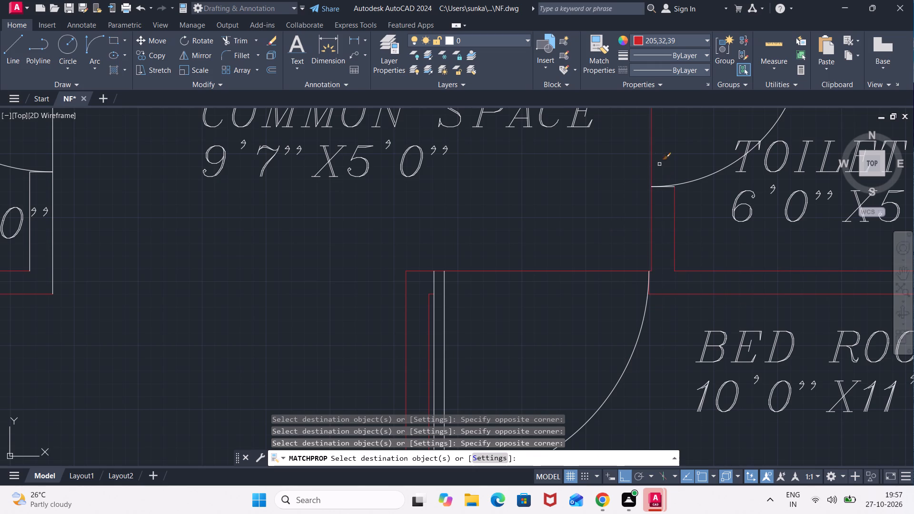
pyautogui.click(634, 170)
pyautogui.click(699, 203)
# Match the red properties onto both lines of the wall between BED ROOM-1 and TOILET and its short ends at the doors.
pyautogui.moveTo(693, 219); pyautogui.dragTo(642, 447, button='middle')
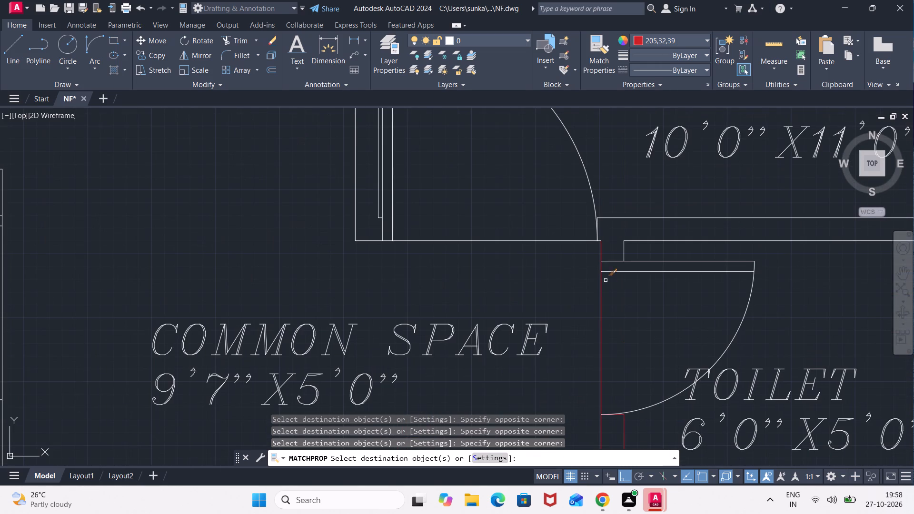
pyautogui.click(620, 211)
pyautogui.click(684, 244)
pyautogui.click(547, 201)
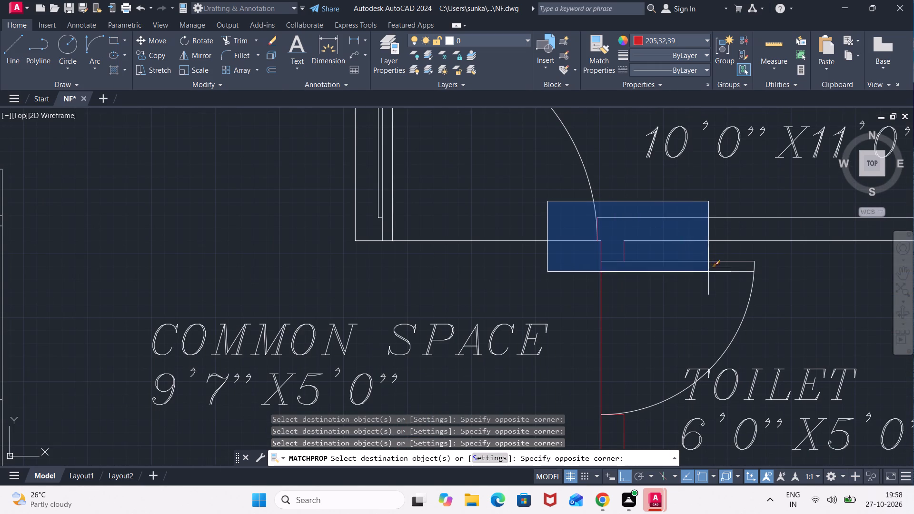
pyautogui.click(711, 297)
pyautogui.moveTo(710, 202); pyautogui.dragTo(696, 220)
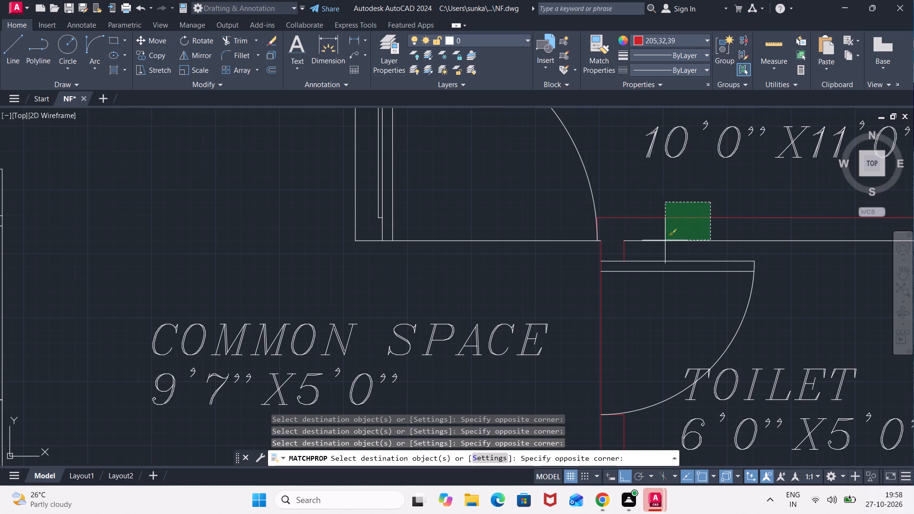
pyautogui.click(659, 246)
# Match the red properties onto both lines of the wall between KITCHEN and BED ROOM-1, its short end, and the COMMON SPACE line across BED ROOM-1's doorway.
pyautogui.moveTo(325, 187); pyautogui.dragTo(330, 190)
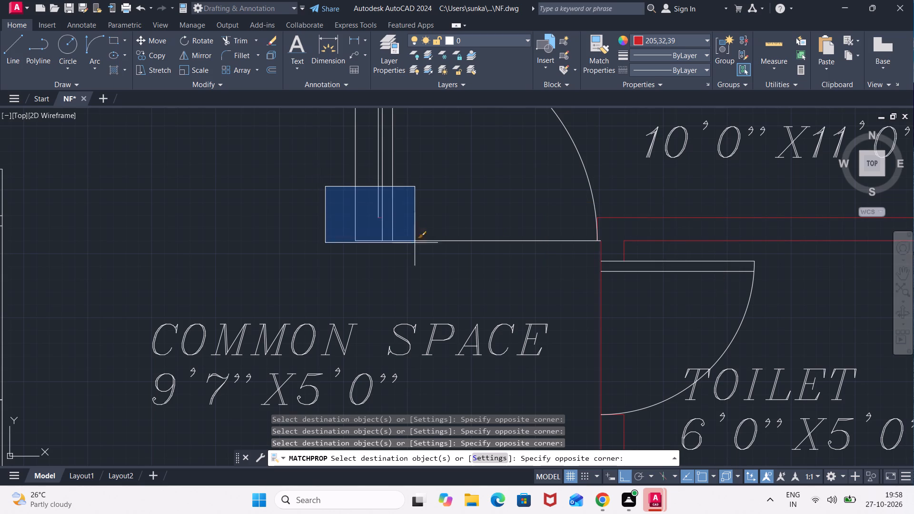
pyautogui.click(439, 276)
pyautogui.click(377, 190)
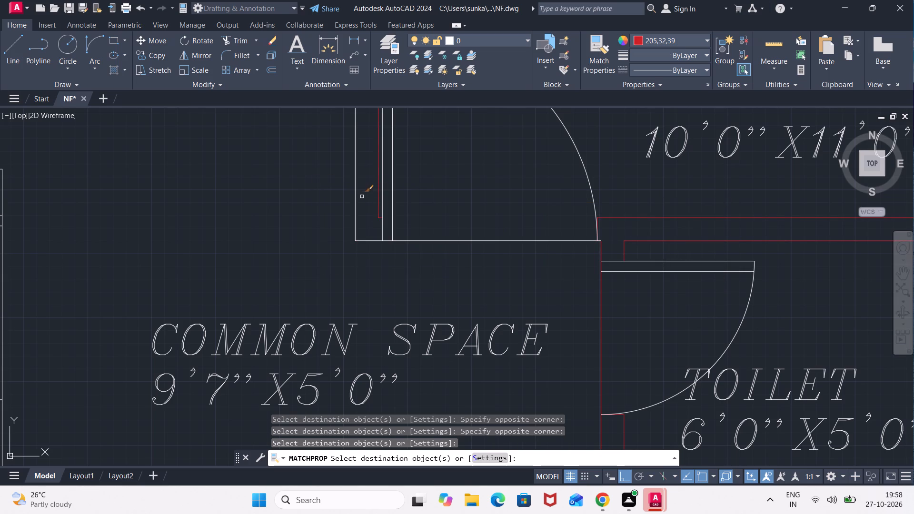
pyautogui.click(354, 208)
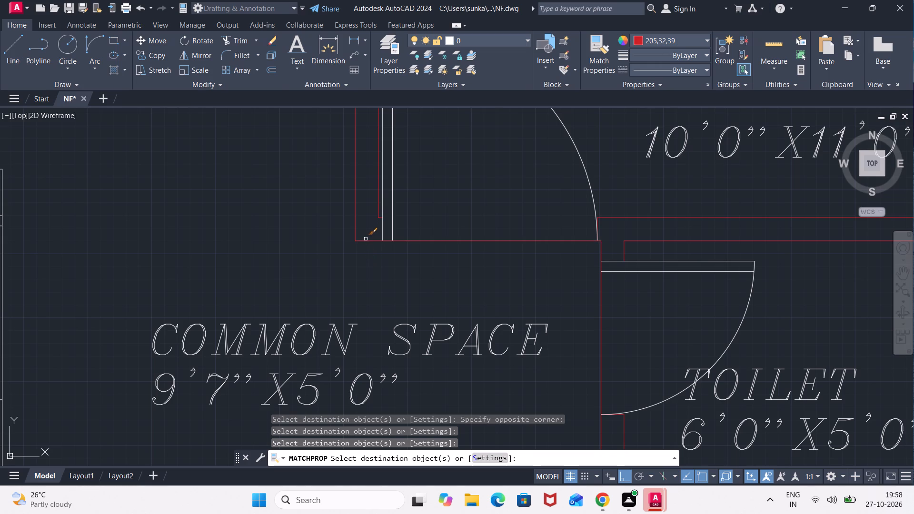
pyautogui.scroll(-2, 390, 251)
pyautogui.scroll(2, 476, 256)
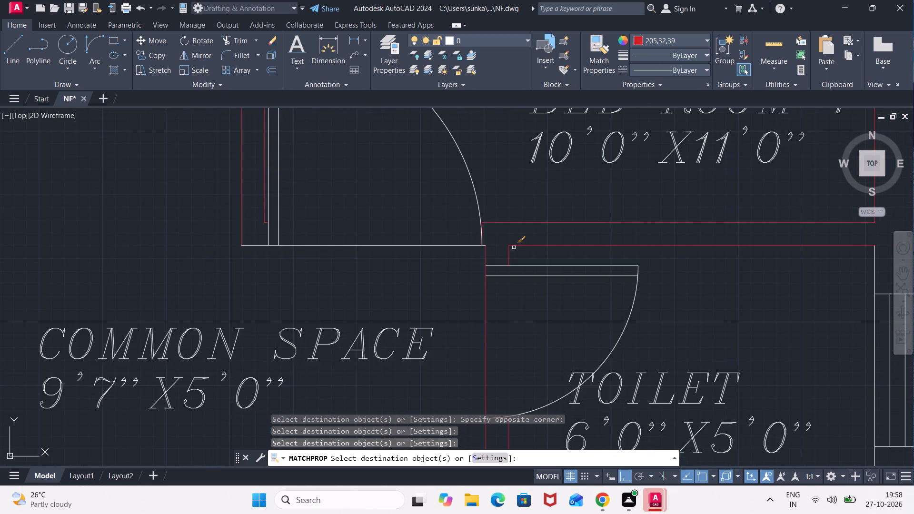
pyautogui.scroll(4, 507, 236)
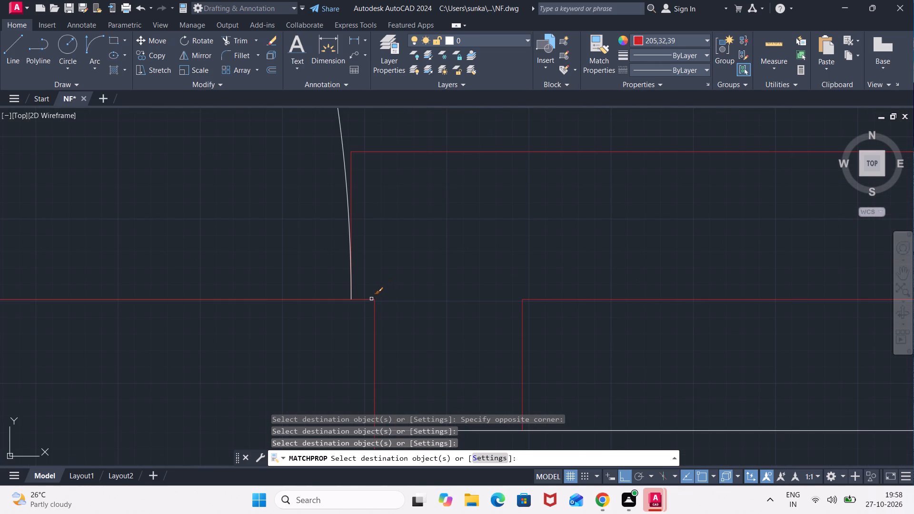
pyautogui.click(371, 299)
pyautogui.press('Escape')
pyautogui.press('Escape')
# Undo the last two Match Properties runs and the Overkill cleanup made before them.
pyautogui.scroll(-5, 455, 289)
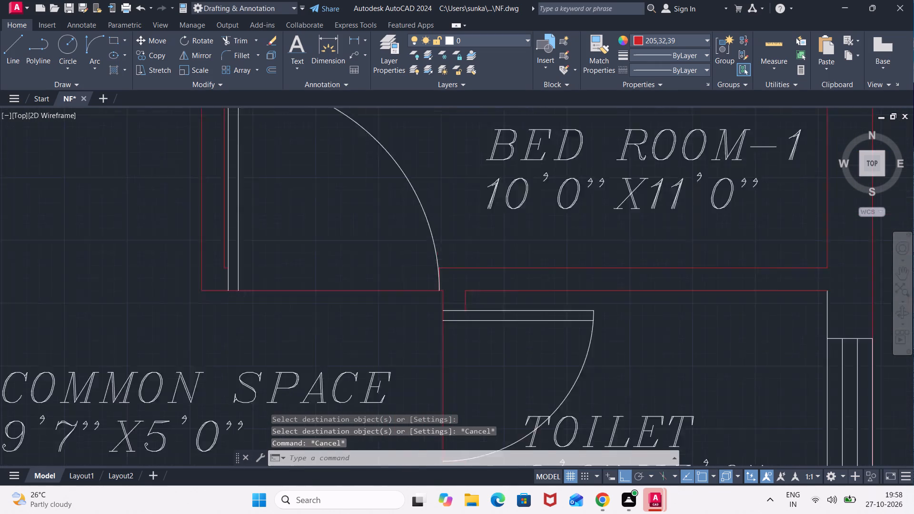
pyautogui.scroll(-1, 455, 289)
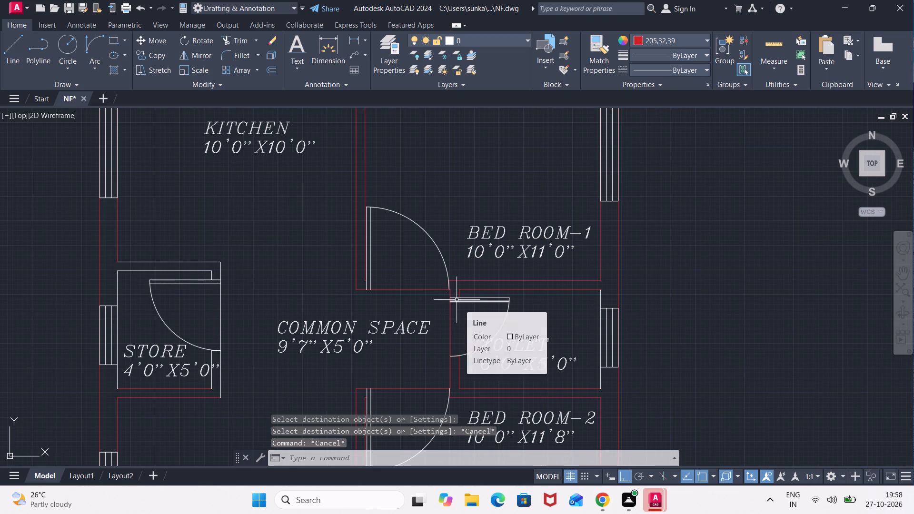
pyautogui.press('Escape')
pyautogui.hotkey('ctrl', 'z')
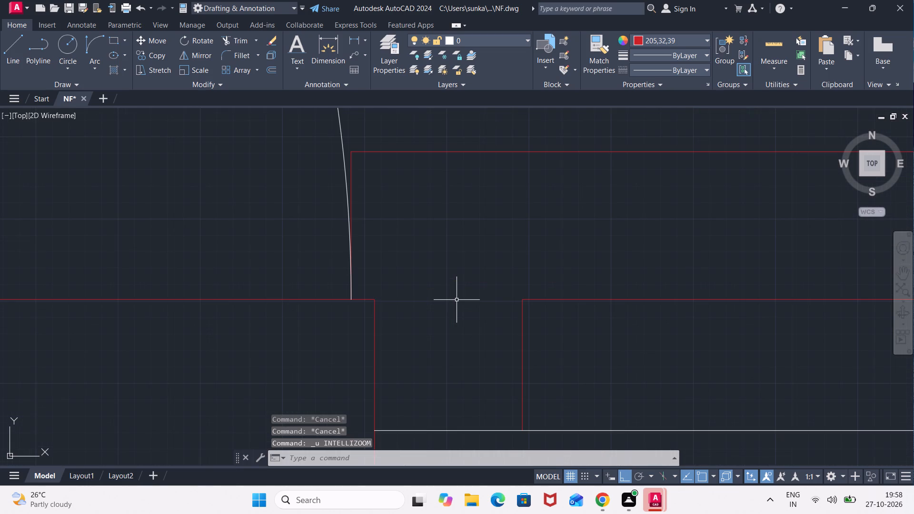
pyautogui.hotkey('ctrl', 'z')
pyautogui.hotkey('ctrl', 'z')
pyautogui.hotkey('ctrl', 'z')
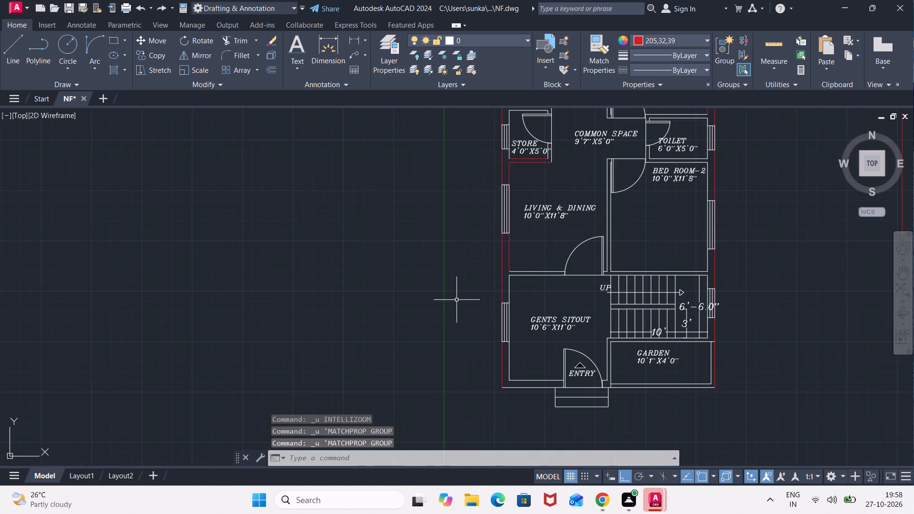
pyautogui.hotkey('ctrl', 'z')
pyautogui.hotkey('ctrl', 'z')
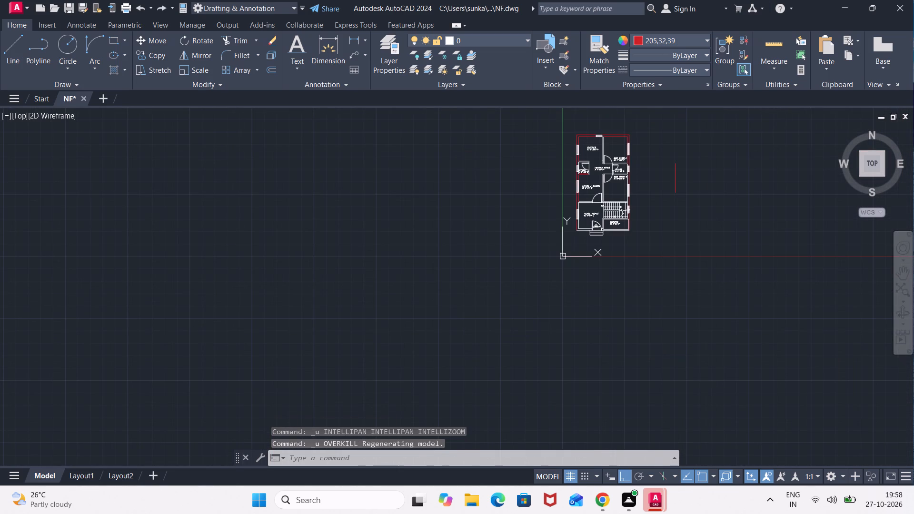
# Undo the remaining red Match Properties changes back to the white ByLayer walls, plus the Move made before them.
pyautogui.hotkey('ctrl', 'z')
pyautogui.hotkey('ctrl', 'z')
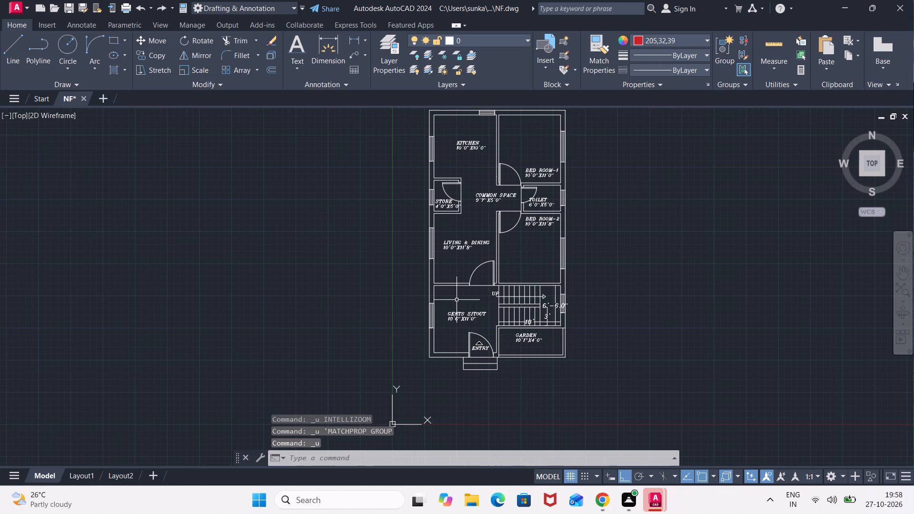
pyautogui.hotkey('ctrl', 'z')
pyautogui.scroll(3, 495, 265)
pyautogui.scroll(2, 488, 317)
pyautogui.moveTo(488, 317); pyautogui.dragTo(482, 281, button='middle')
pyautogui.moveTo(454, 329); pyautogui.dragTo(457, 320, button='middle')
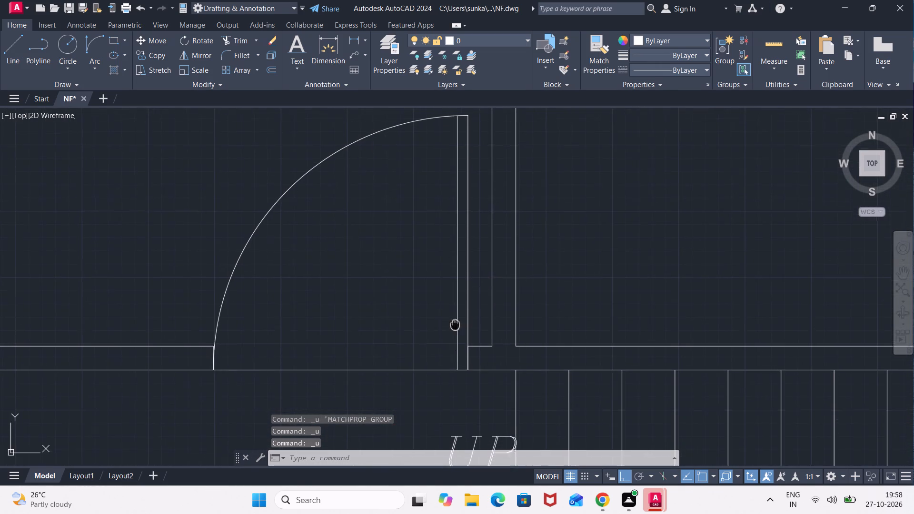
pyautogui.moveTo(457, 320); pyautogui.dragTo(468, 250, button='middle')
pyautogui.scroll(4, 464, 277)
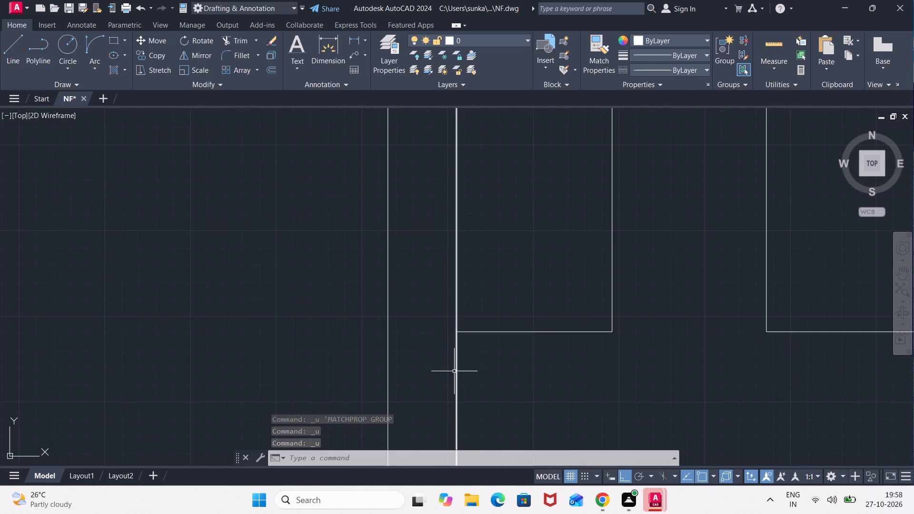
pyautogui.click(457, 369)
pyautogui.scroll(-3, 491, 338)
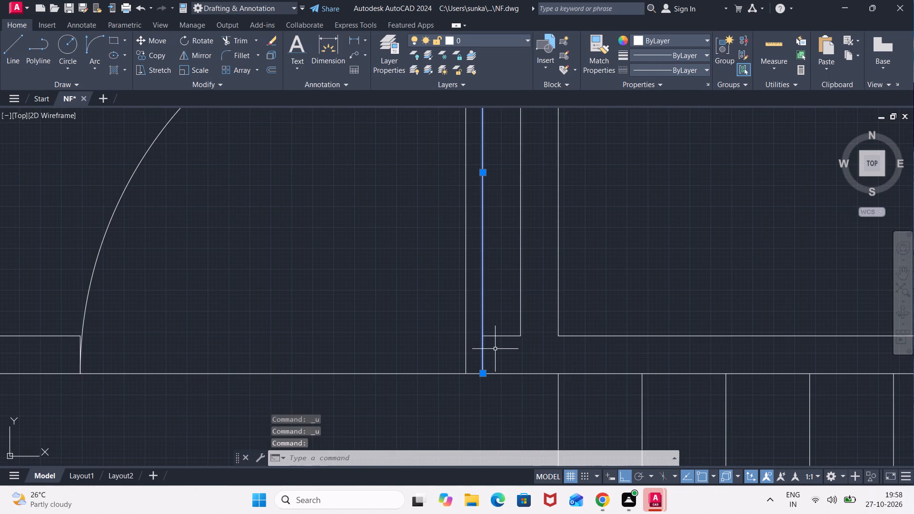
pyautogui.hotkey('ctrl', 'z')
pyautogui.hotkey('ctrl', 'z')
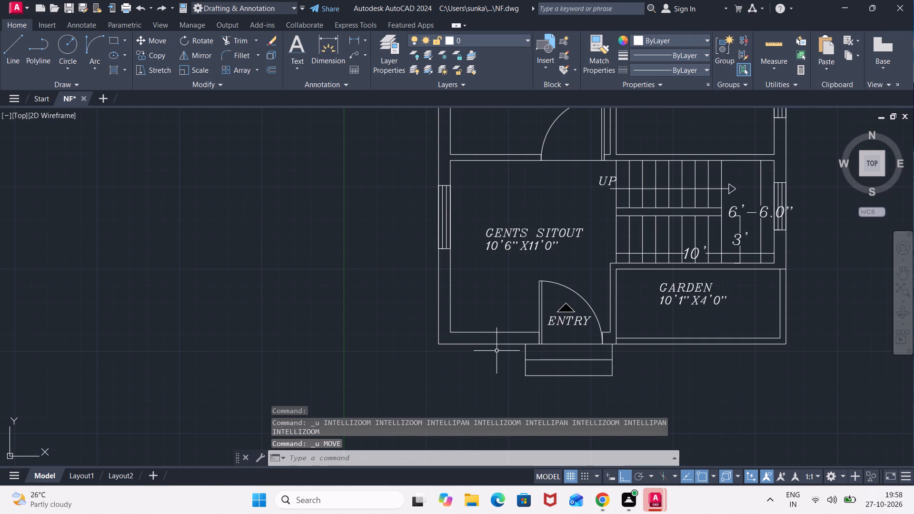
pyautogui.hotkey('ctrl', 'z')
pyautogui.scroll(-5, 498, 315)
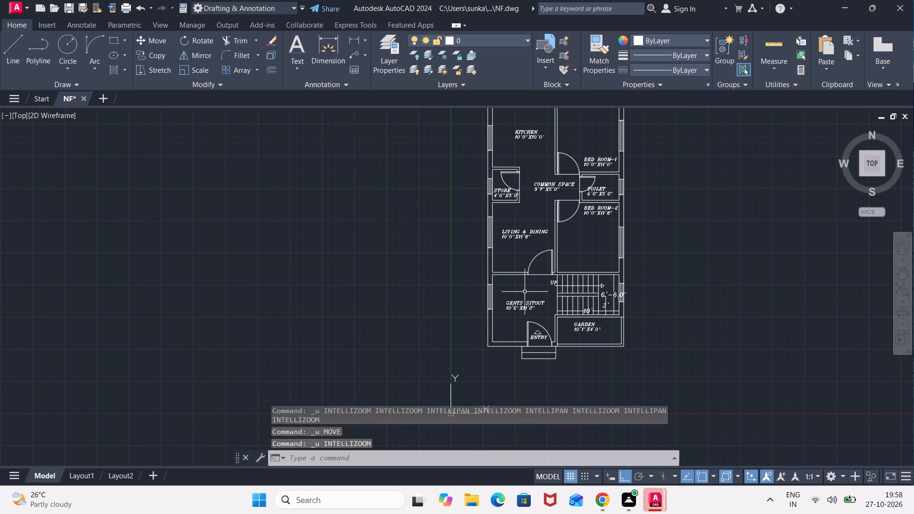
pyautogui.scroll(2, 523, 291)
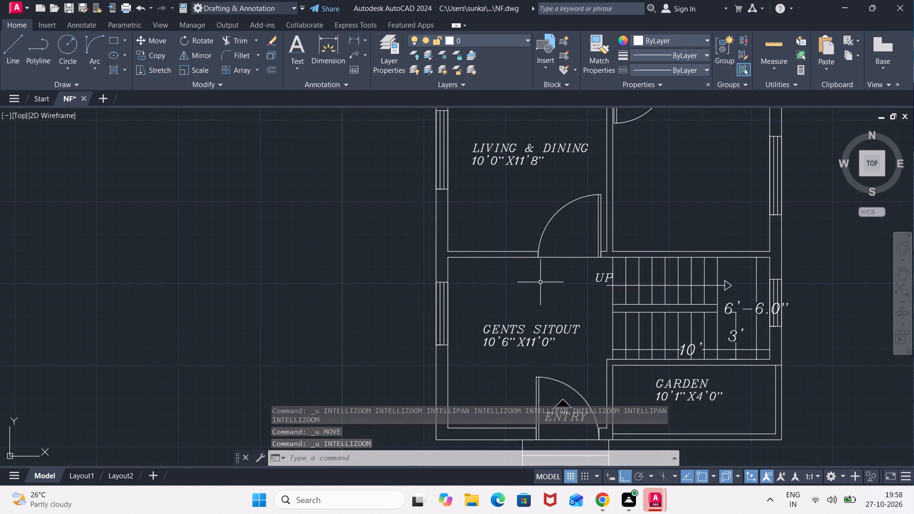
pyautogui.moveTo(540, 282); pyautogui.dragTo(472, 337, button='middle')
pyautogui.scroll(-3, 548, 219)
pyautogui.scroll(1, 559, 224)
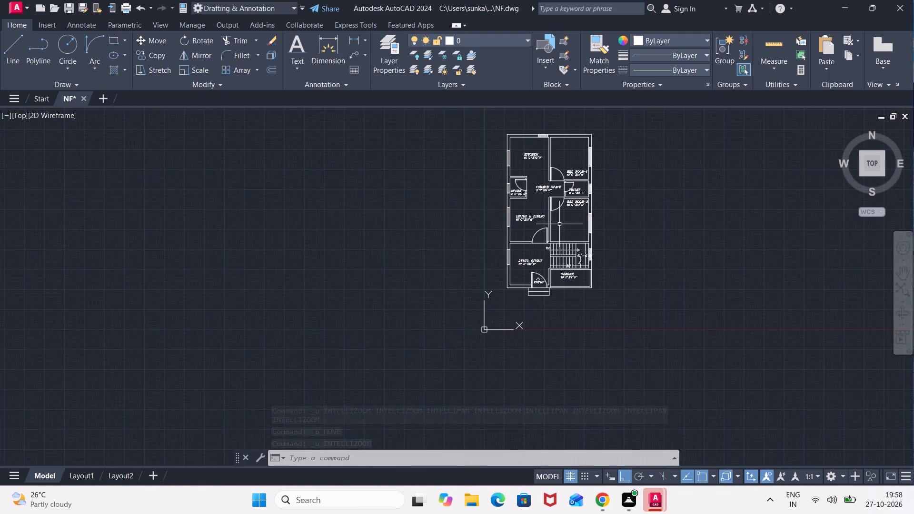
pyautogui.scroll(2, 559, 224)
pyautogui.click(601, 49)
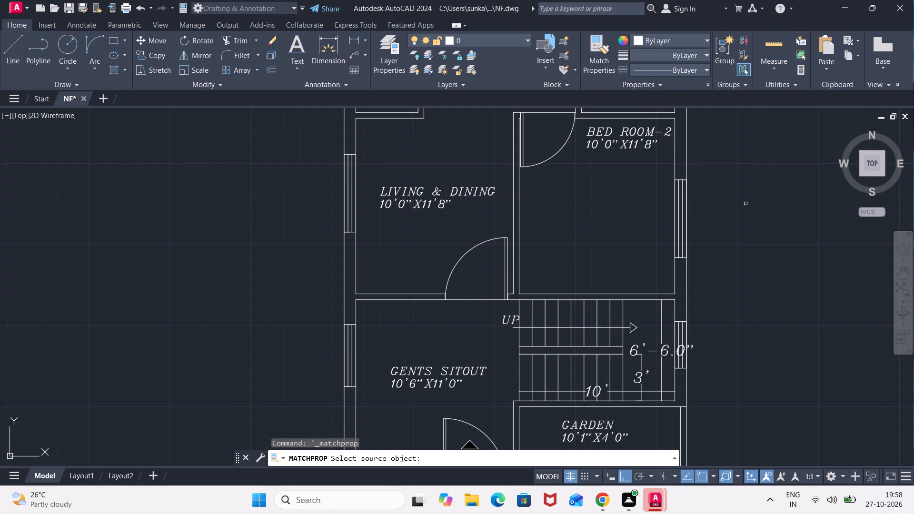
pyautogui.press('Escape')
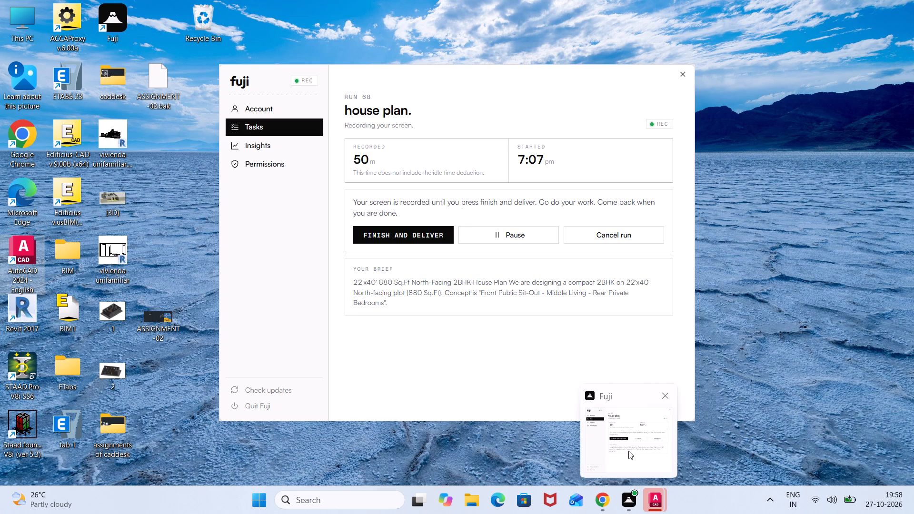
# Hatch the GARDEN area with the GRASS pattern in green 19,155,72 at scale 10.
pyautogui.moveTo(553, 223); pyautogui.dragTo(541, 130, button='middle')
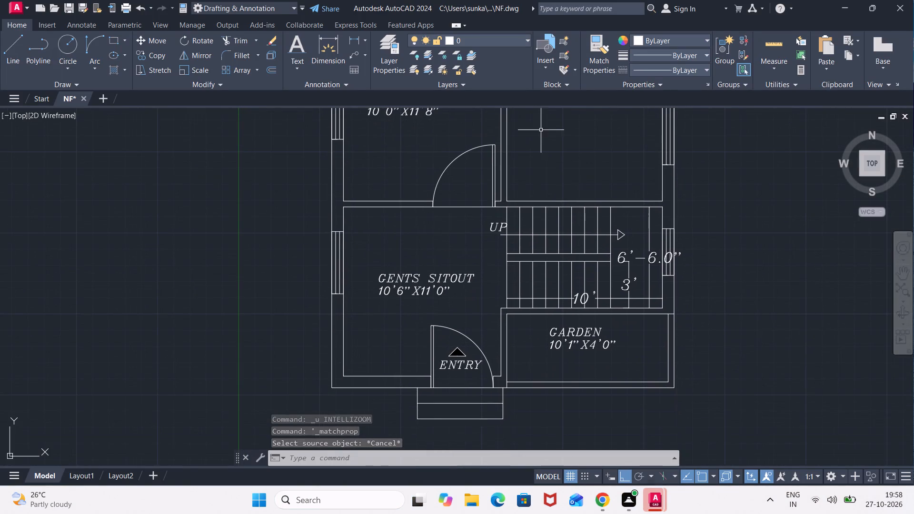
pyautogui.click(108, 71)
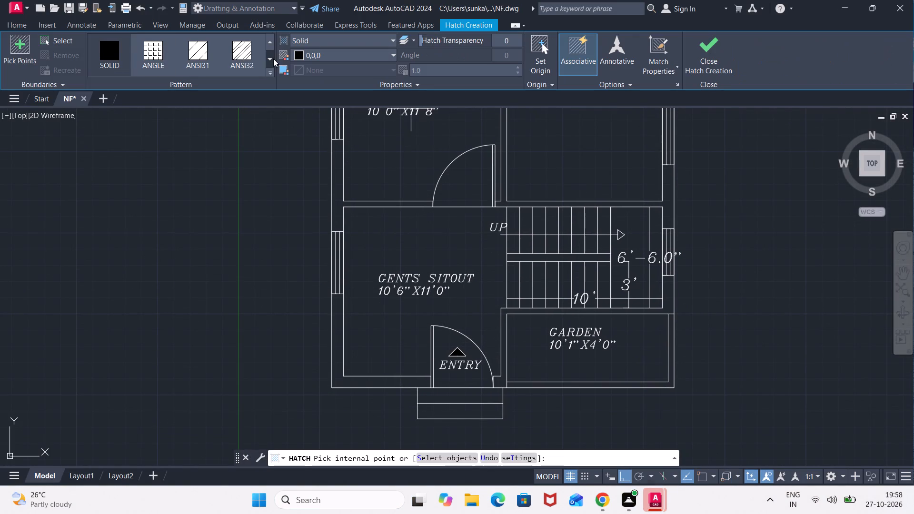
pyautogui.tripleClick(273, 59)
pyautogui.tripleClick(273, 59)
pyautogui.click(273, 59)
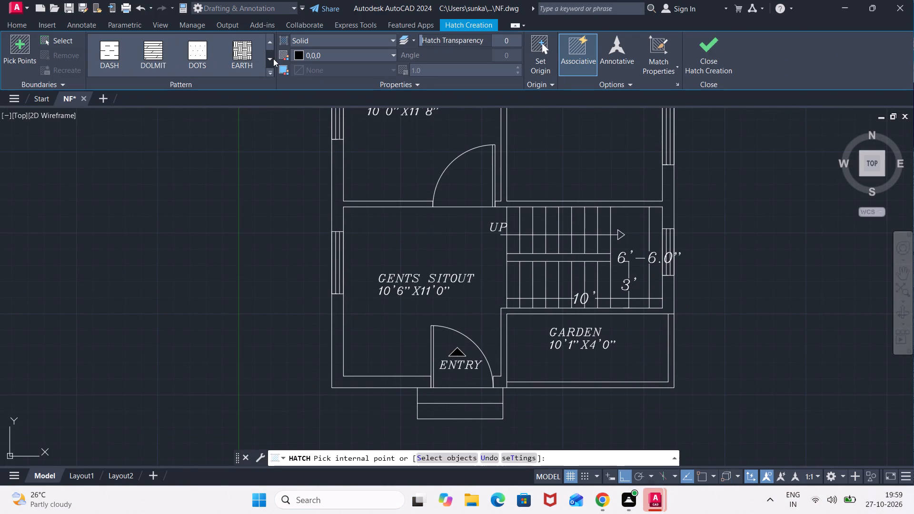
pyautogui.click(271, 37)
pyautogui.doubleClick(269, 58)
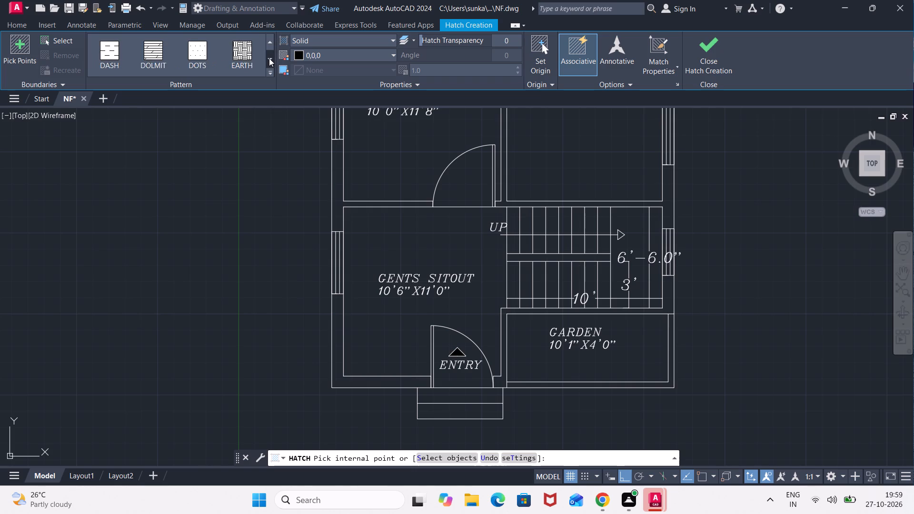
pyautogui.tripleClick(269, 58)
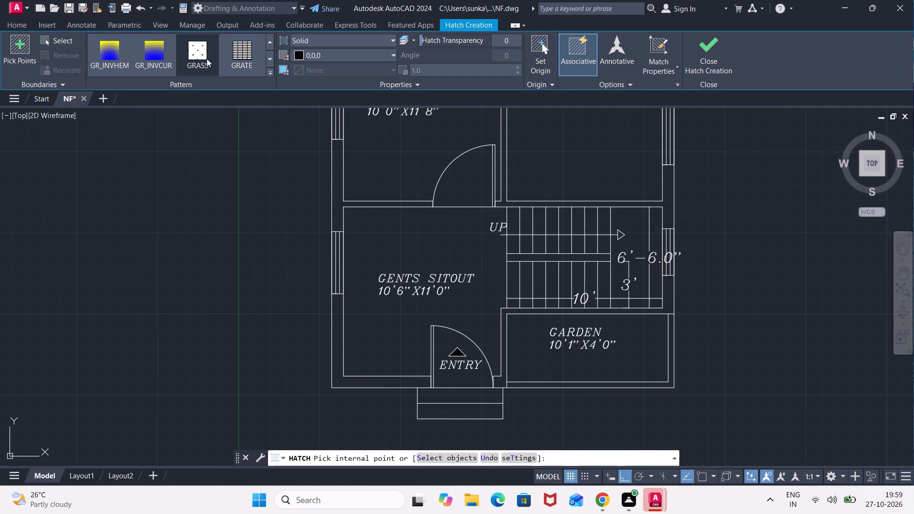
pyautogui.click(202, 56)
pyautogui.click(301, 54)
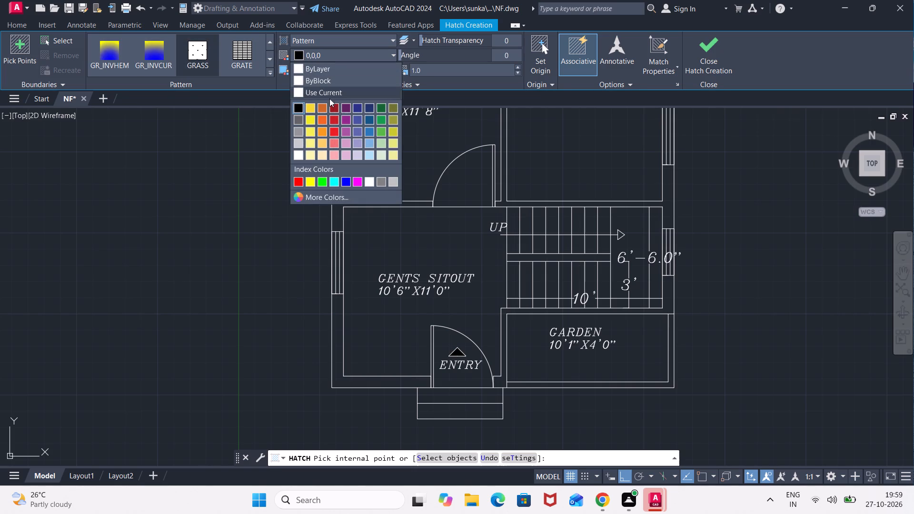
pyautogui.click(379, 121)
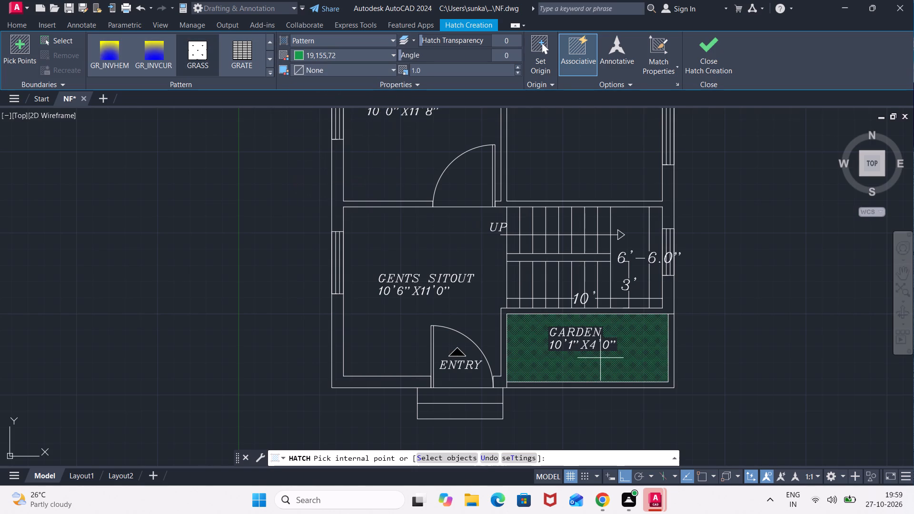
pyautogui.click(501, 70)
pyautogui.write('10')
pyautogui.press('Return')
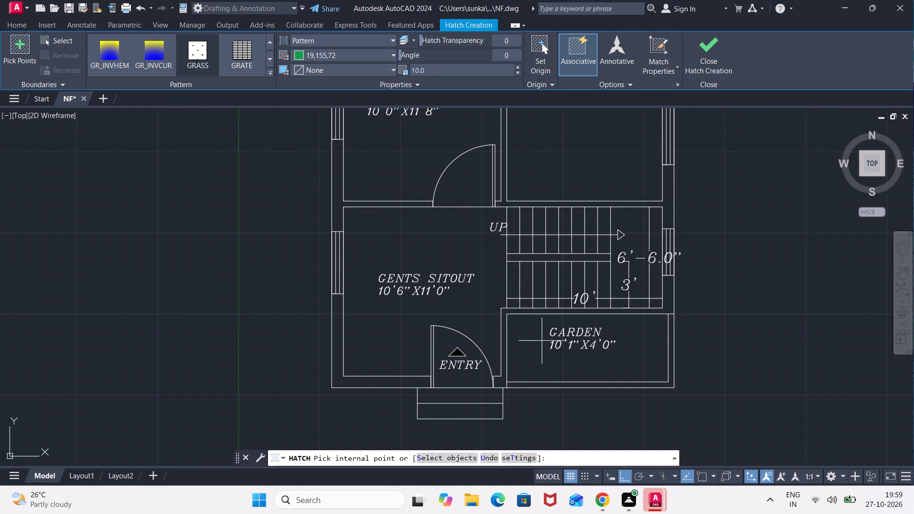
pyautogui.click(538, 345)
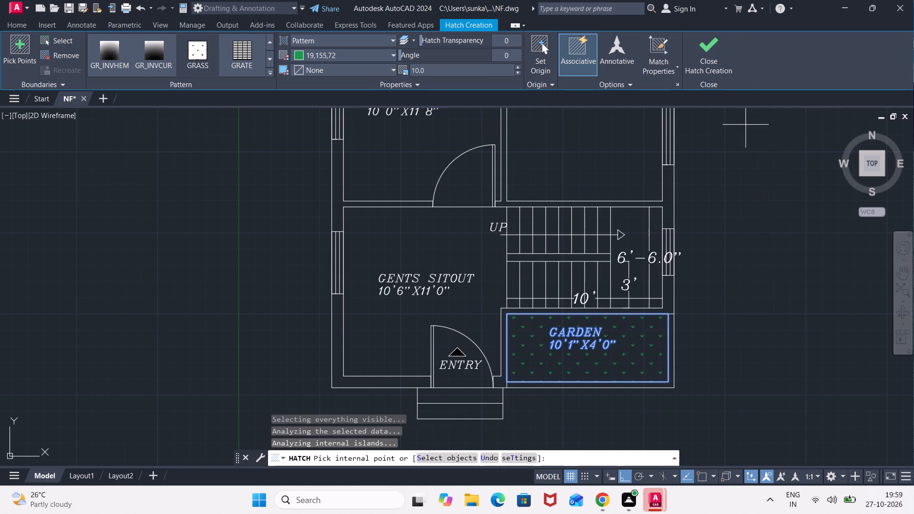
pyautogui.click(717, 58)
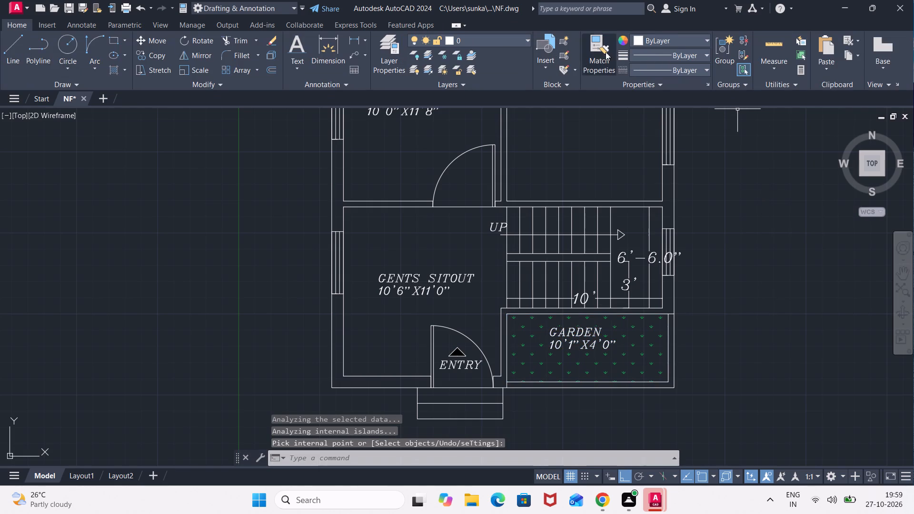
# Set the current colour to green 88,186,72 and draw a short vertical sample line outside the plan, east of the staircase.
pyautogui.click(637, 38)
pyautogui.click(724, 102)
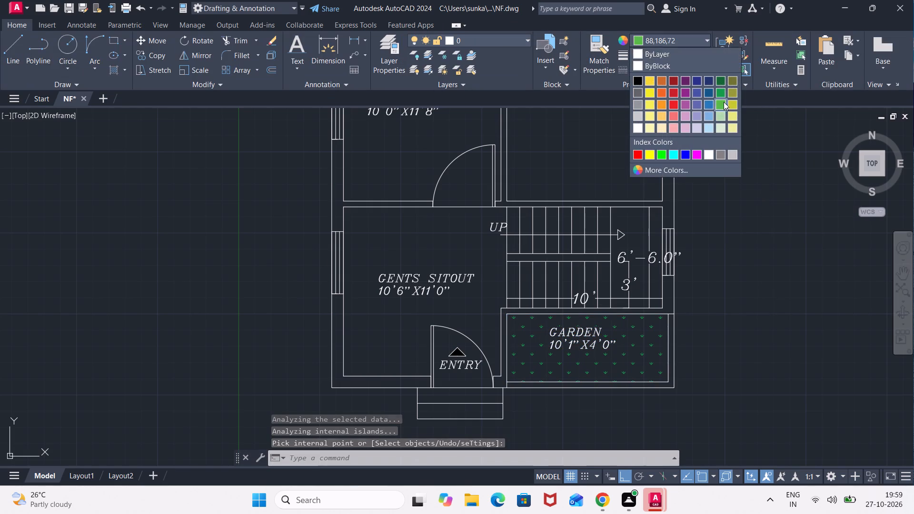
pyautogui.press('l')
pyautogui.press('Return')
pyautogui.click(719, 198)
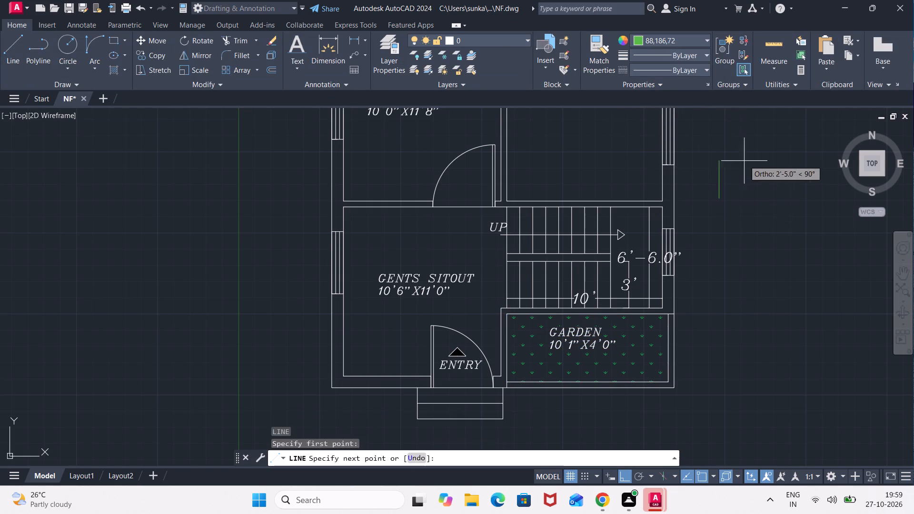
pyautogui.click(751, 145)
pyautogui.press('Escape')
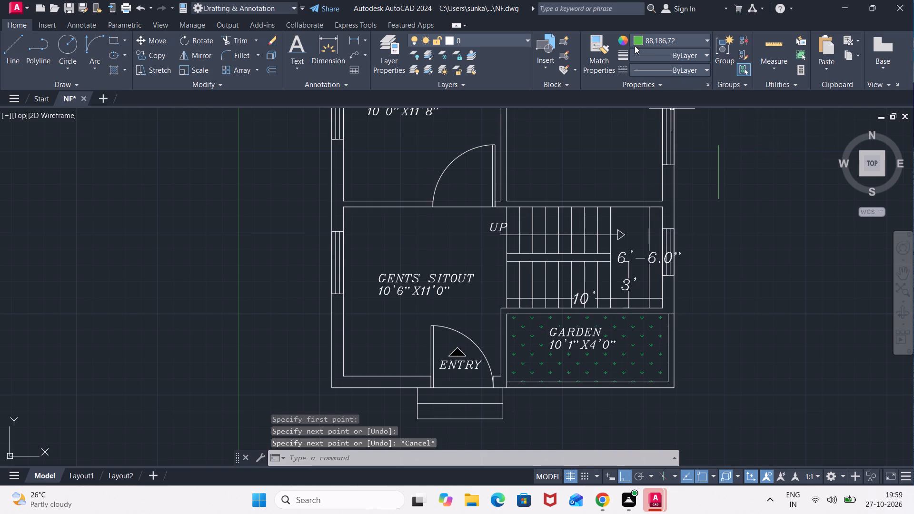
# Match the green sample line's properties onto the south and east boundary lines of the GARDEN hatch area.
pyautogui.click(606, 50)
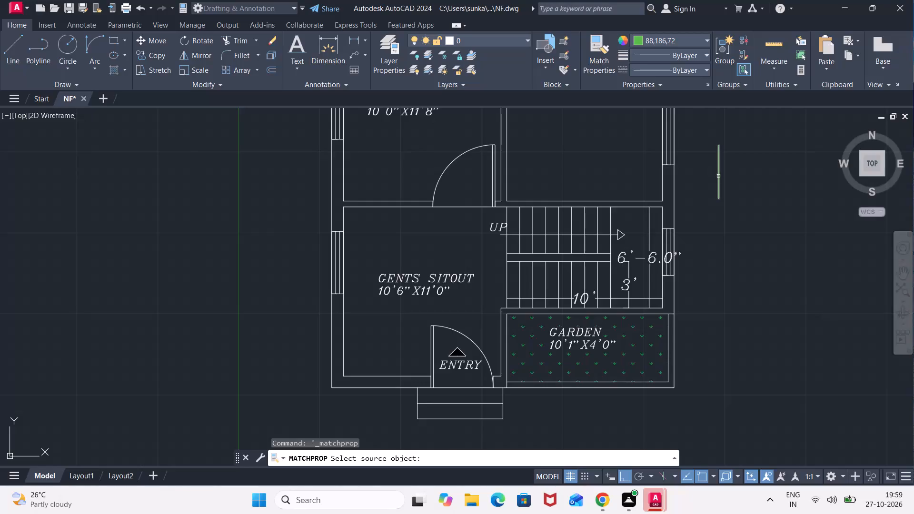
pyautogui.click(718, 176)
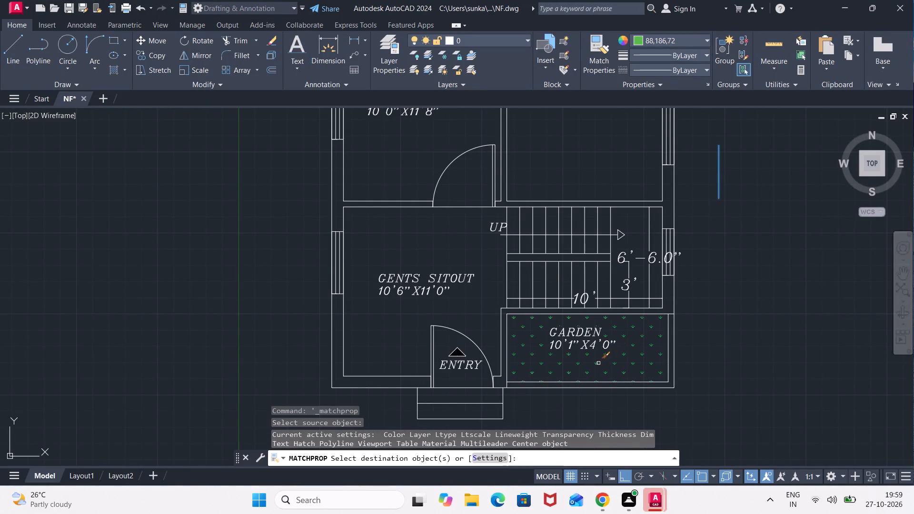
pyautogui.scroll(1, 598, 363)
pyautogui.click(586, 395)
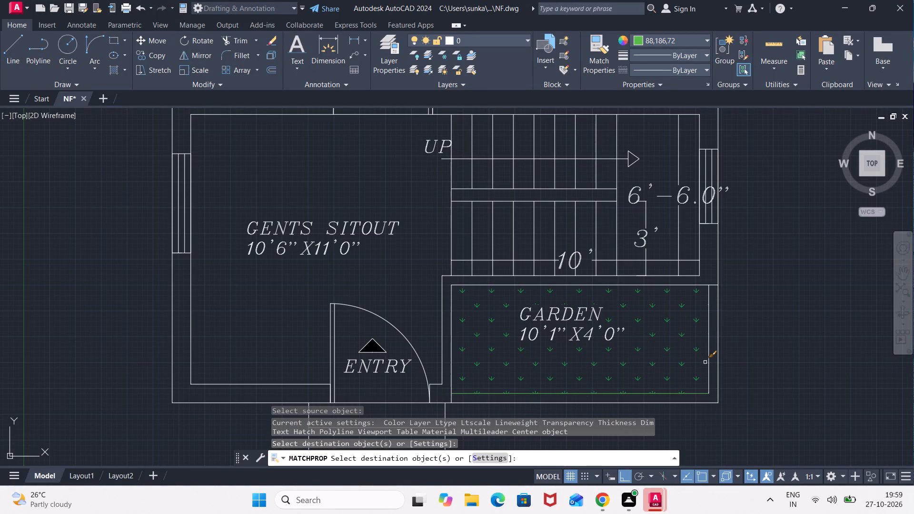
pyautogui.click(709, 356)
pyautogui.press('Escape')
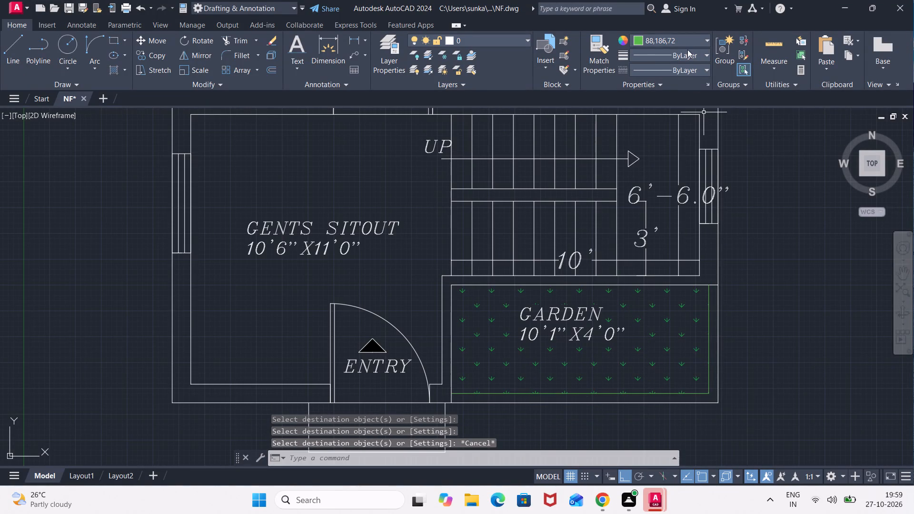
# Erase the green sample line beside the plan.
pyautogui.scroll(-3, 809, 198)
pyautogui.moveTo(809, 202); pyautogui.dragTo(759, 228, button='middle')
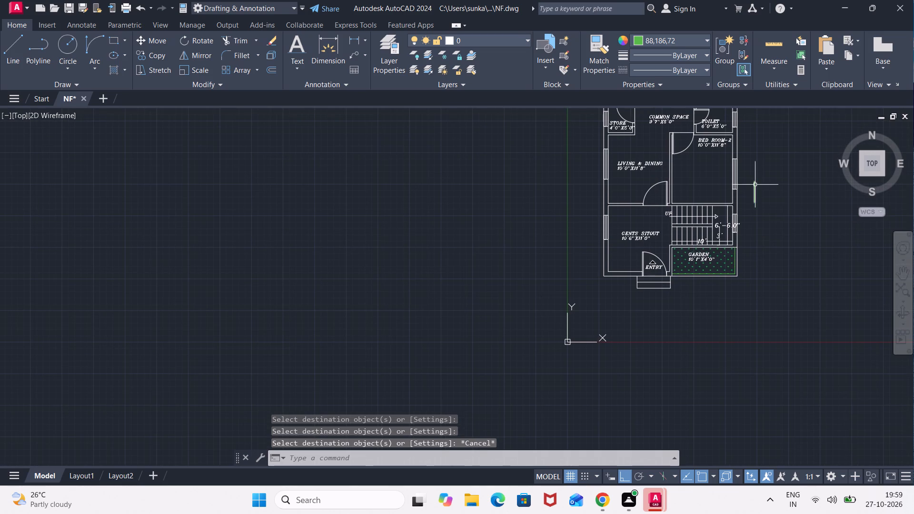
pyautogui.click(755, 185)
pyautogui.press('Delete')
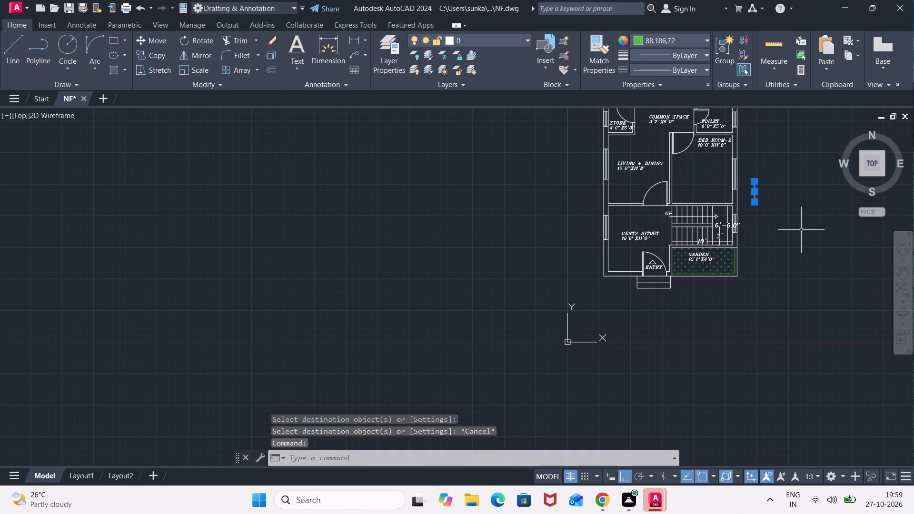
pyautogui.press('Delete')
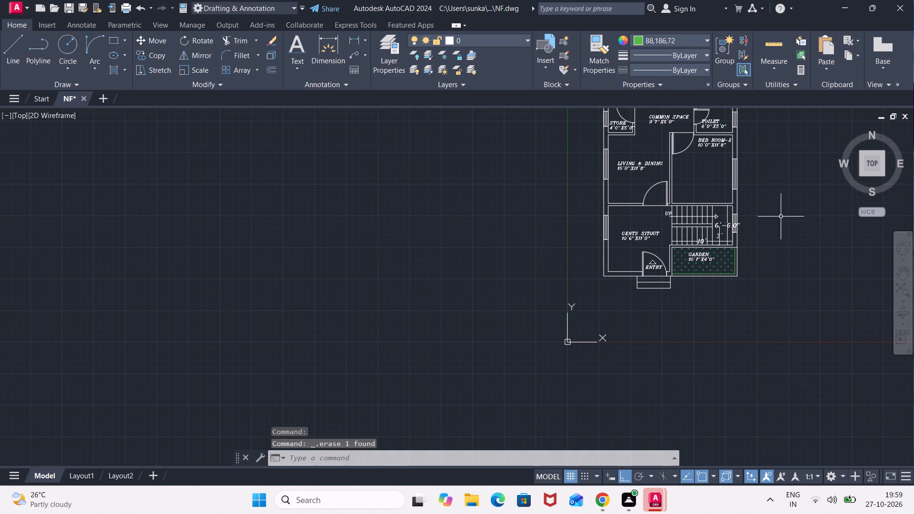
# Set the current colour to blue 16,86,137 and draw a short vertical sample line outside the plan, east of BED ROOM-2.
pyautogui.click(639, 43)
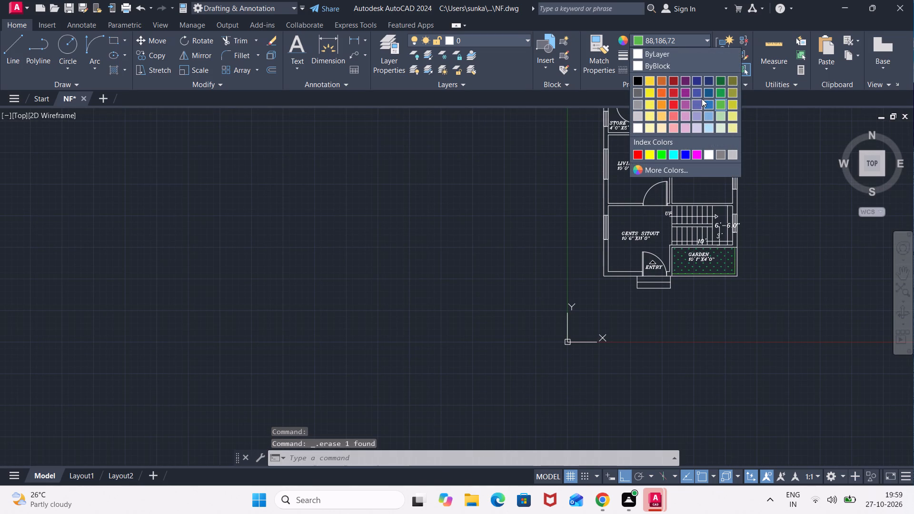
pyautogui.click(706, 95)
pyautogui.moveTo(753, 148); pyautogui.dragTo(628, 220, button='middle')
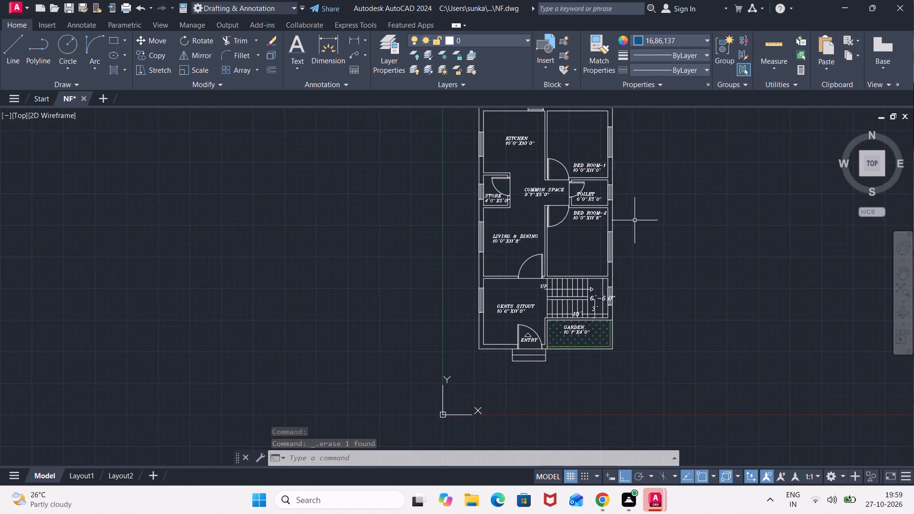
pyautogui.scroll(2, 670, 224)
pyautogui.press('l')
pyautogui.press('Return')
pyautogui.click(659, 250)
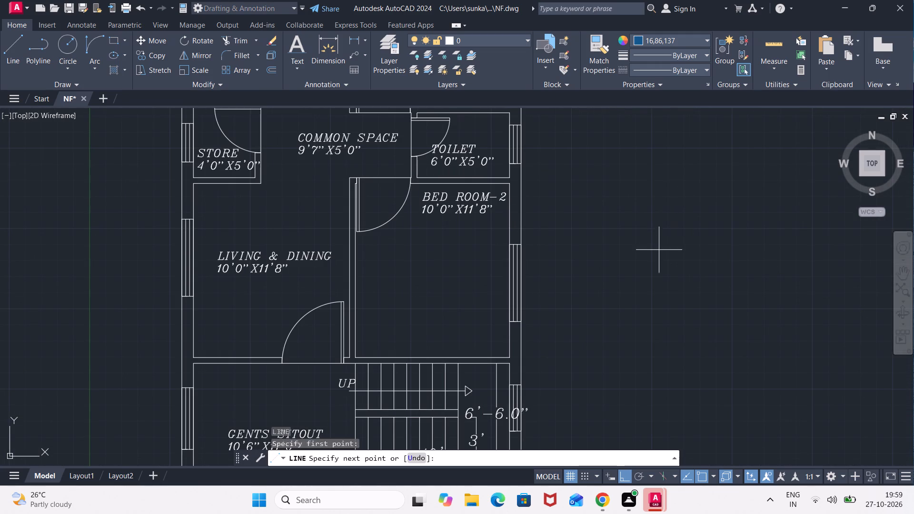
pyautogui.click(708, 182)
pyautogui.press('Escape')
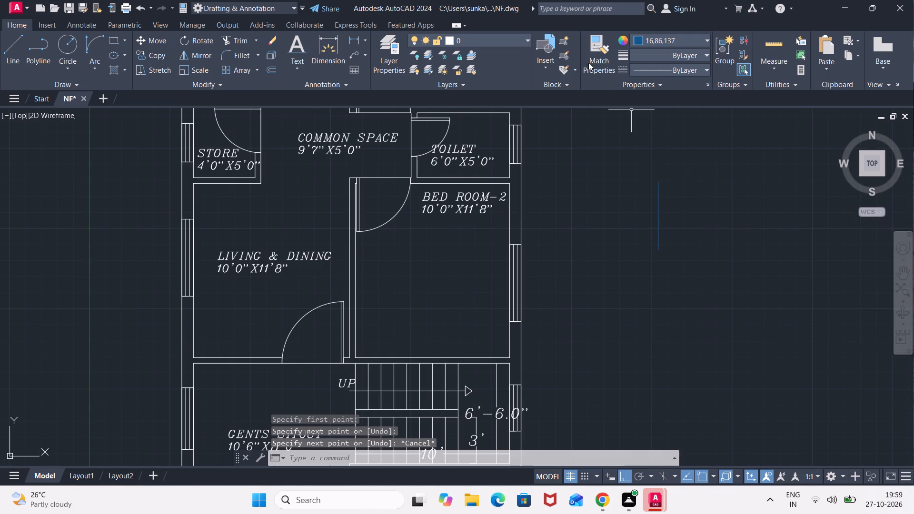
# Match the blue sample line's properties onto the east-wall windows of BED ROOM-2 and the staircase.
pyautogui.click(599, 64)
pyautogui.click(683, 201)
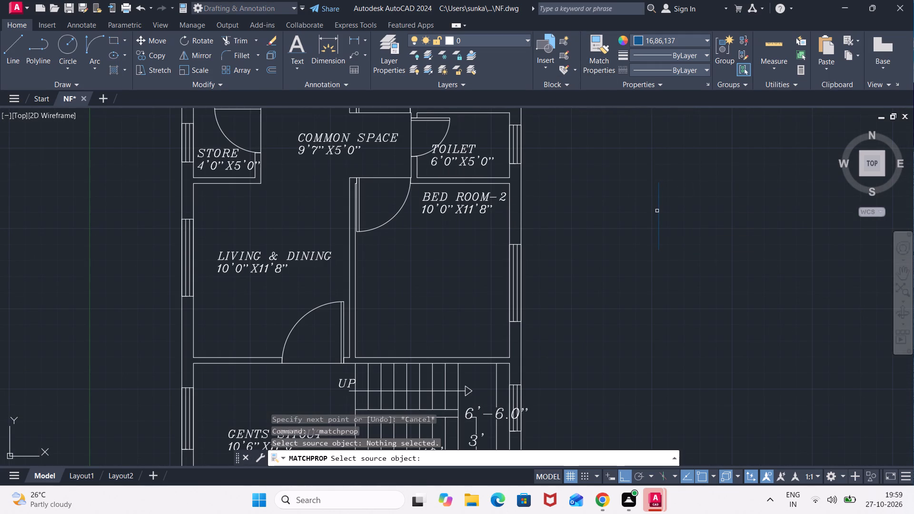
pyautogui.click(659, 208)
pyautogui.click(490, 234)
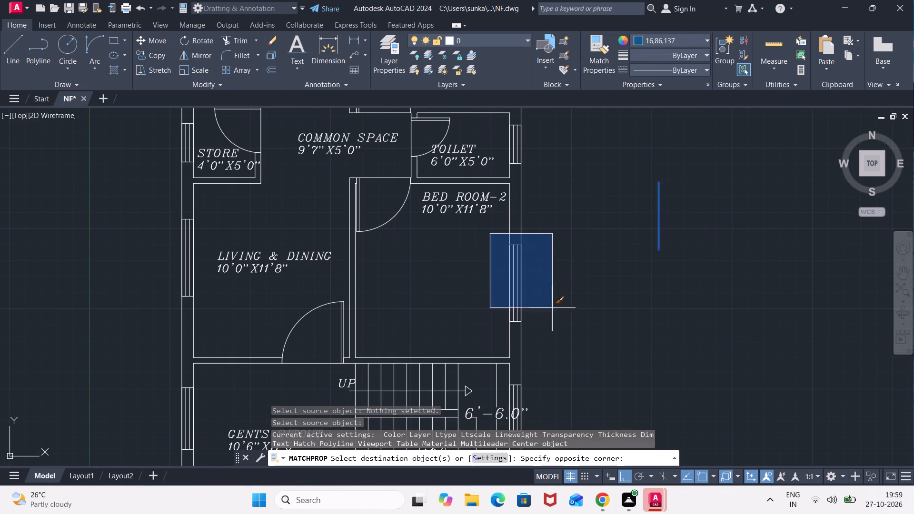
pyautogui.click(554, 341)
pyautogui.moveTo(567, 321); pyautogui.dragTo(509, 135, button='middle')
pyautogui.scroll(2, 464, 194)
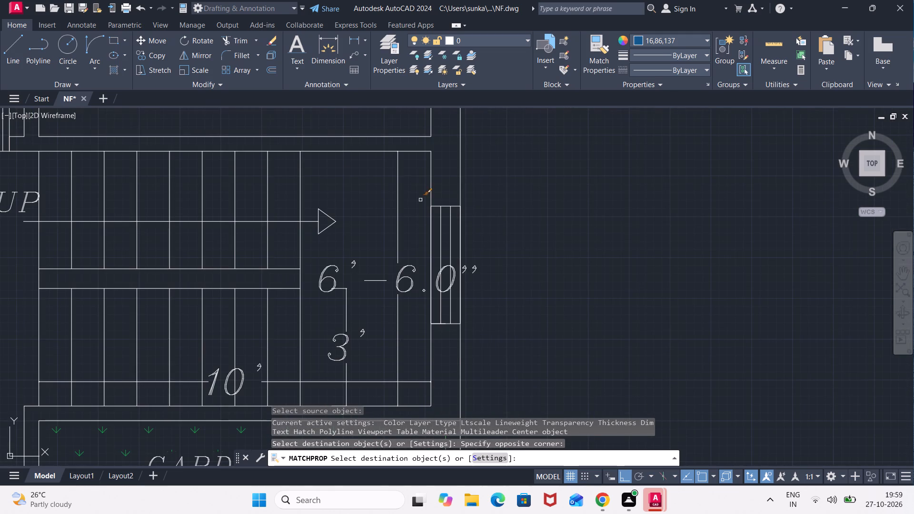
pyautogui.click(419, 199)
pyautogui.click(504, 357)
pyautogui.moveTo(481, 142); pyautogui.dragTo(537, 344, button='middle')
pyautogui.scroll(-1, 537, 346)
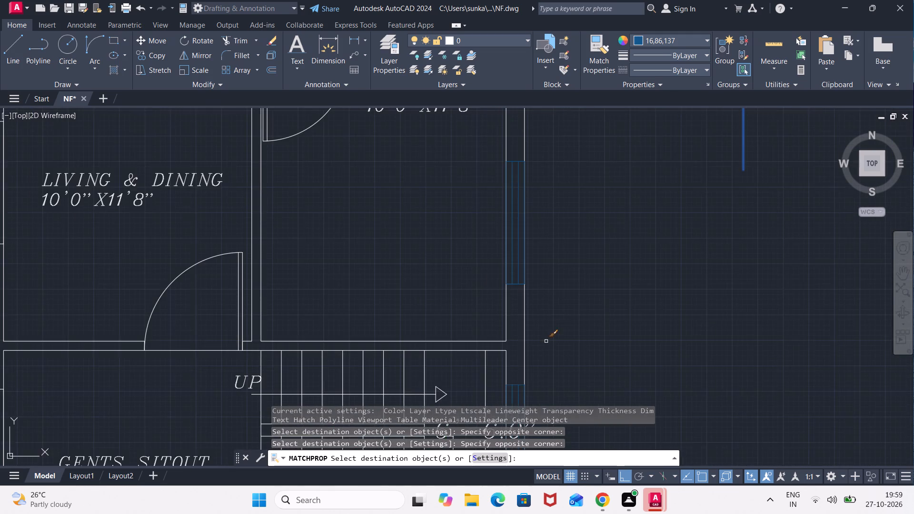
# Apply the blue sample line's properties to the east-wall windows of the TOILET and BED ROOM-1.
pyautogui.scroll(-3, 559, 230)
pyautogui.moveTo(561, 206); pyautogui.dragTo(562, 273, button='middle')
pyautogui.scroll(3, 556, 249)
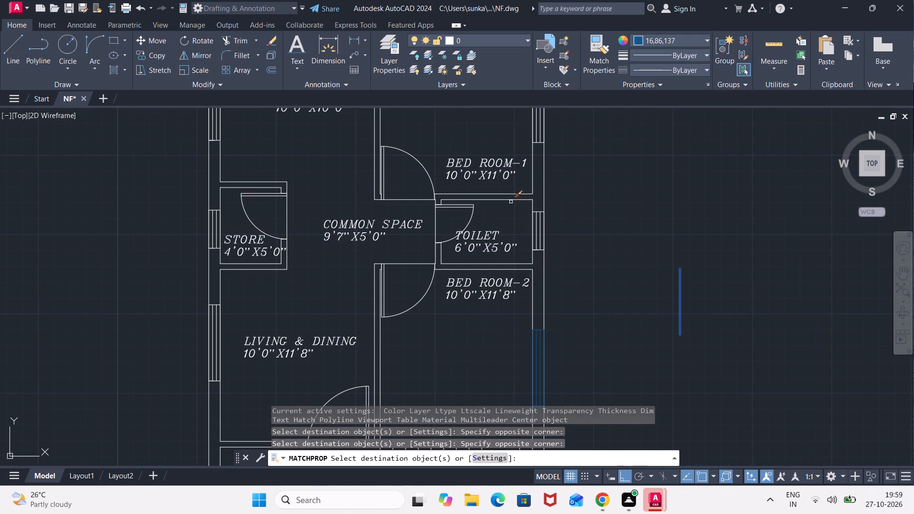
pyautogui.scroll(2, 519, 208)
pyautogui.click(530, 201)
pyautogui.click(621, 330)
pyautogui.scroll(-2, 610, 200)
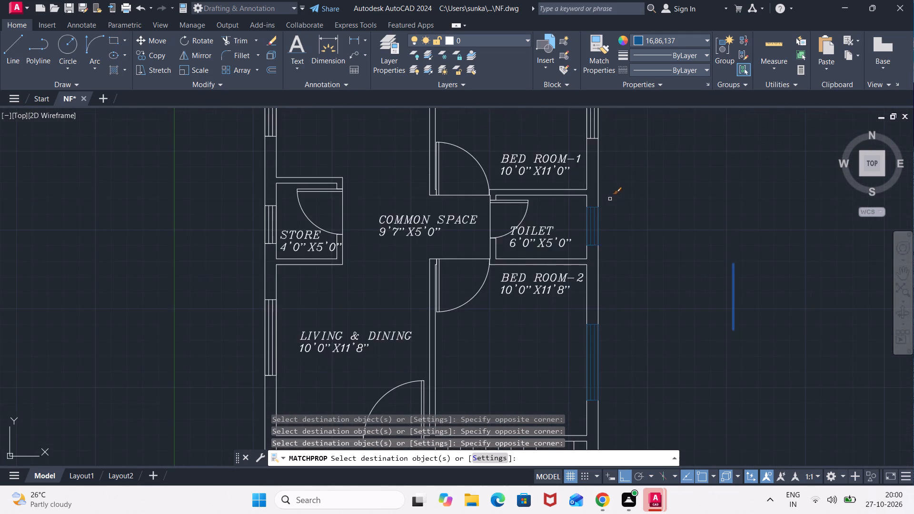
pyautogui.moveTo(610, 185); pyautogui.dragTo(600, 311, button='middle')
pyautogui.click(558, 173)
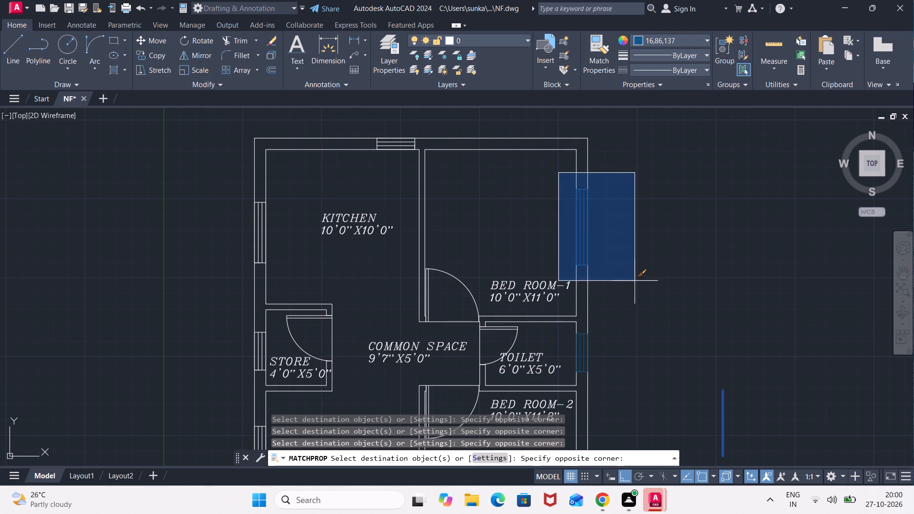
pyautogui.click(636, 278)
# Apply the blue sample line's properties to the KITCHEN's north and west windows and the STORE's west window.
pyautogui.click(372, 124)
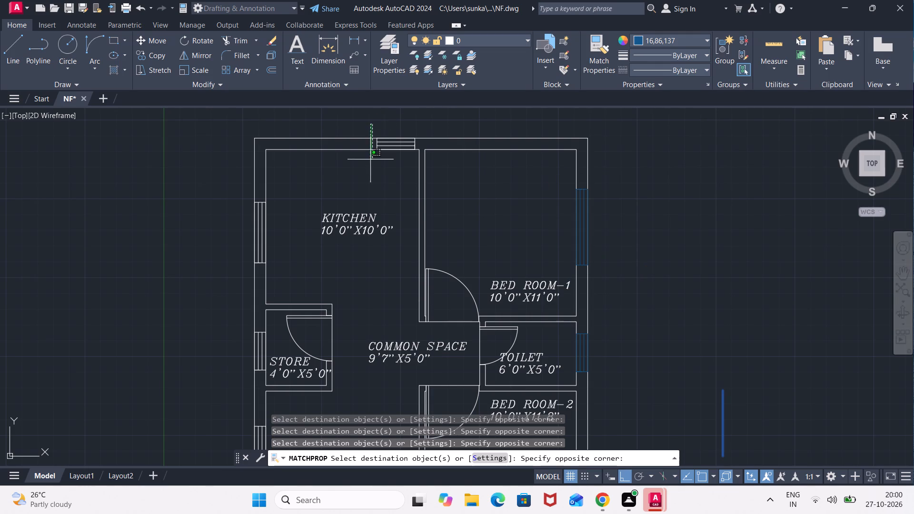
pyautogui.scroll(2, 412, 164)
pyautogui.click(421, 156)
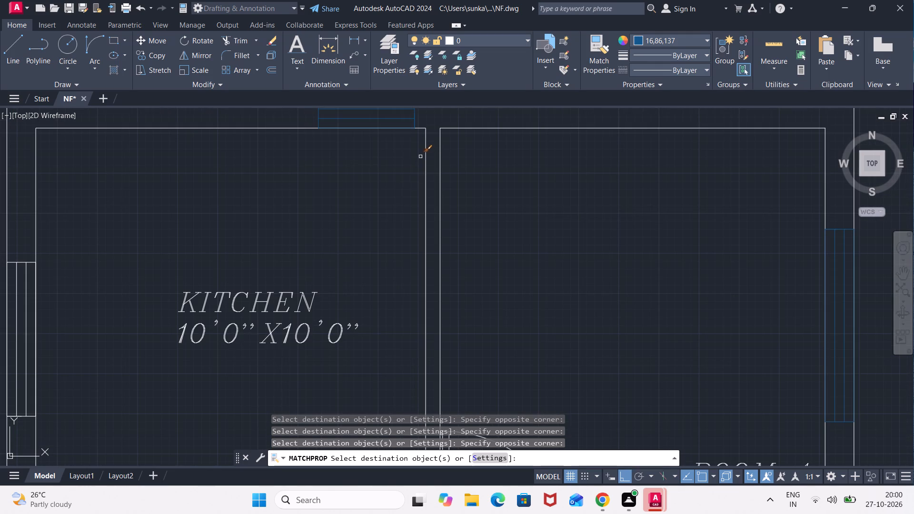
pyautogui.scroll(-3, 364, 188)
pyautogui.moveTo(335, 195); pyautogui.dragTo(424, 185, button='middle')
pyautogui.click(351, 177)
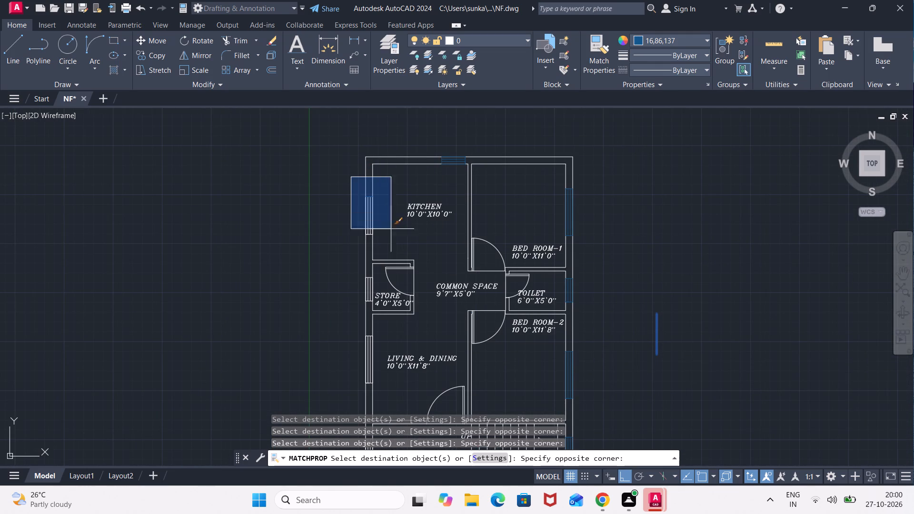
pyautogui.click(400, 244)
pyautogui.moveTo(342, 253); pyautogui.dragTo(351, 172, button='middle')
pyautogui.scroll(2, 373, 186)
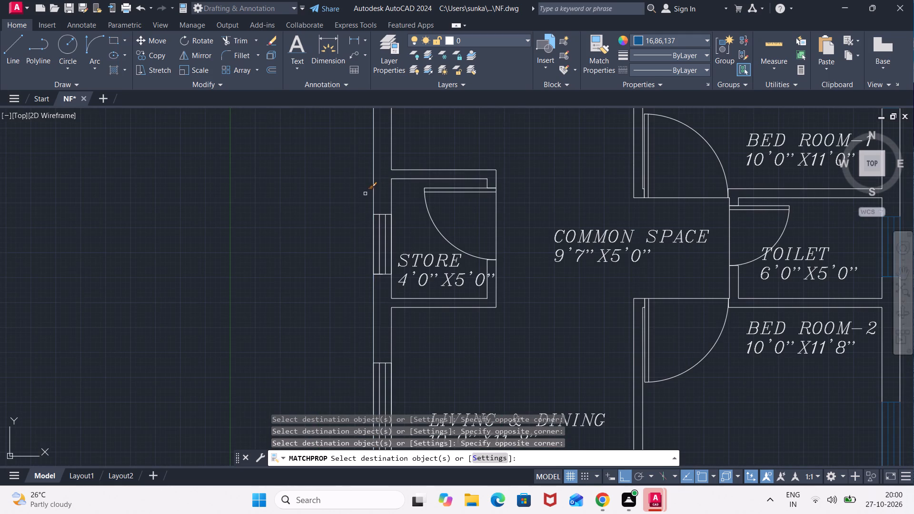
pyautogui.click(358, 207)
pyautogui.click(398, 278)
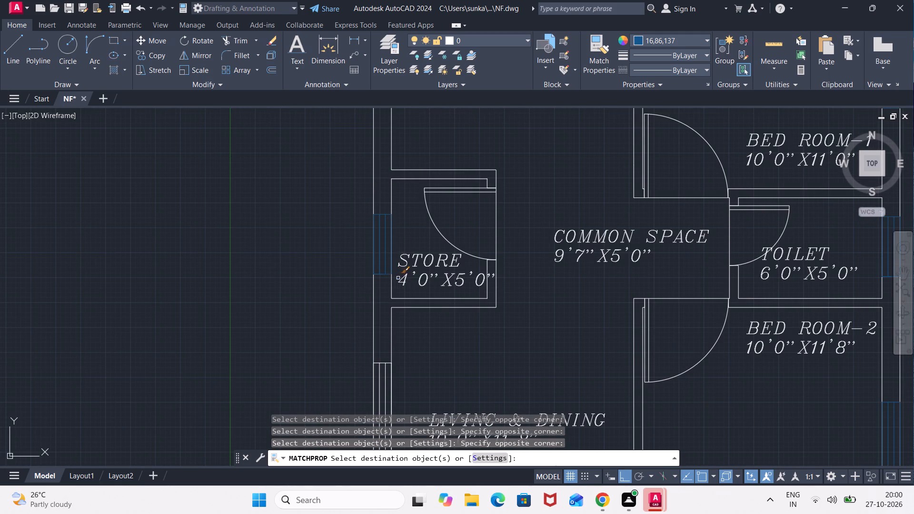
# Apply the blue sample line's properties to the west-wall windows of LIVING & DINING and GENTS SITOUT.
pyautogui.moveTo(356, 310); pyautogui.dragTo(347, 172, button='middle')
pyautogui.click(354, 217)
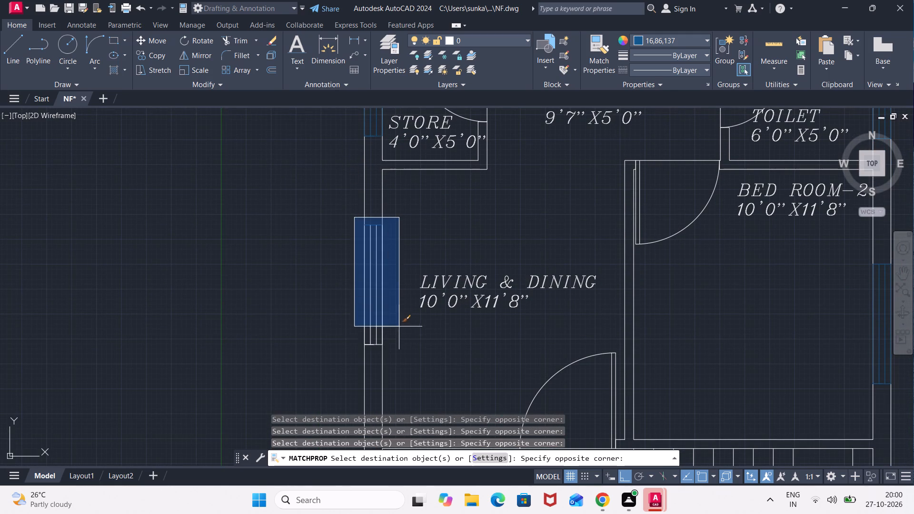
pyautogui.click(400, 356)
pyautogui.scroll(-1, 440, 369)
pyautogui.moveTo(438, 359); pyautogui.dragTo(390, 169, button='middle')
pyautogui.click(332, 235)
pyautogui.click(377, 331)
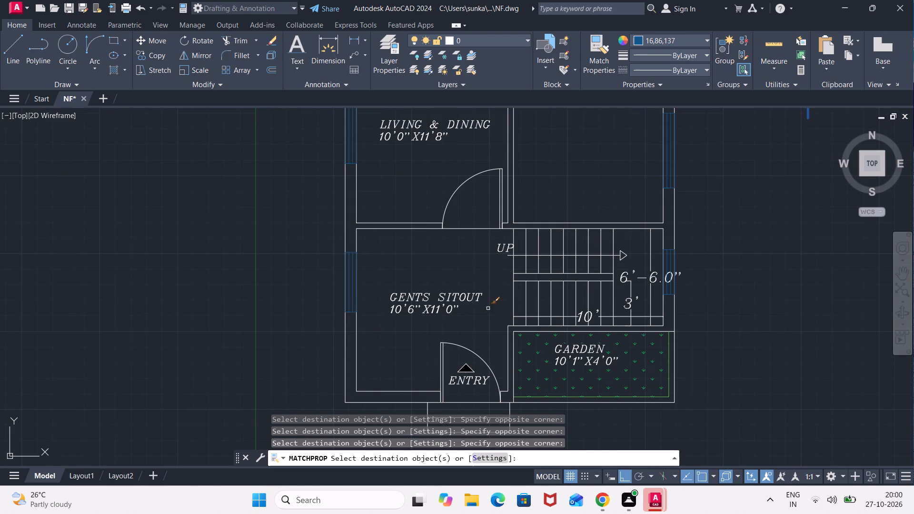
pyautogui.scroll(-1, 711, 290)
pyautogui.moveTo(713, 274); pyautogui.dragTo(621, 371, button='middle')
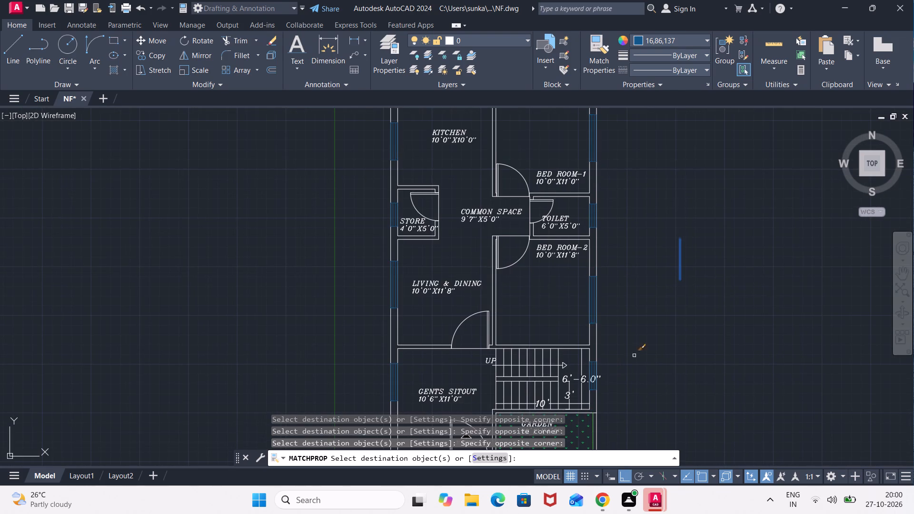
pyautogui.press('Escape')
# Erase the blue sample line beside the plan.
pyautogui.click(697, 253)
pyautogui.click(649, 282)
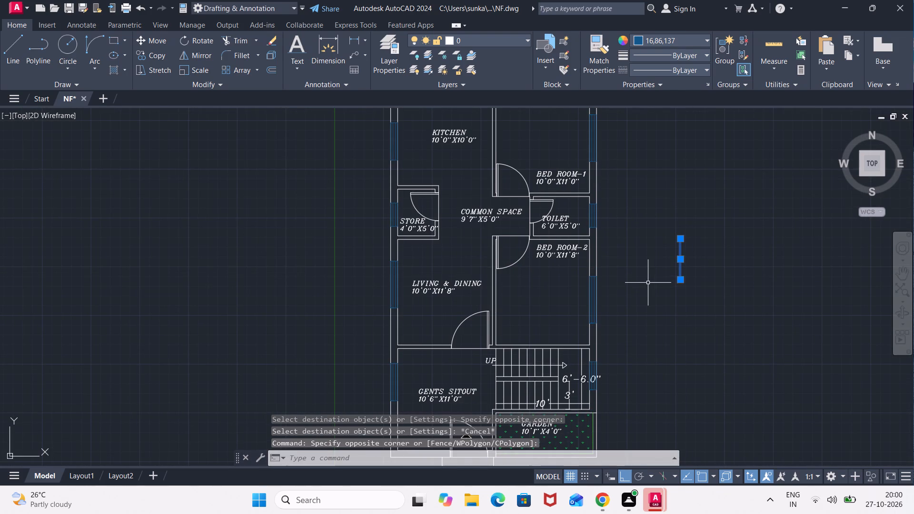
pyautogui.press('Delete')
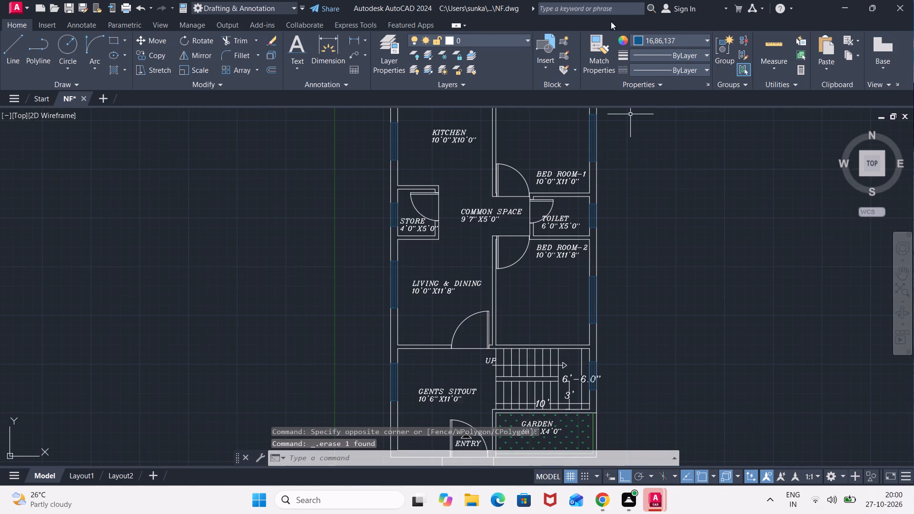
# Set the current colour to red 237,31,36 and draw a short vertical sample line outside the plan, east of the TOILET.
pyautogui.click(636, 43)
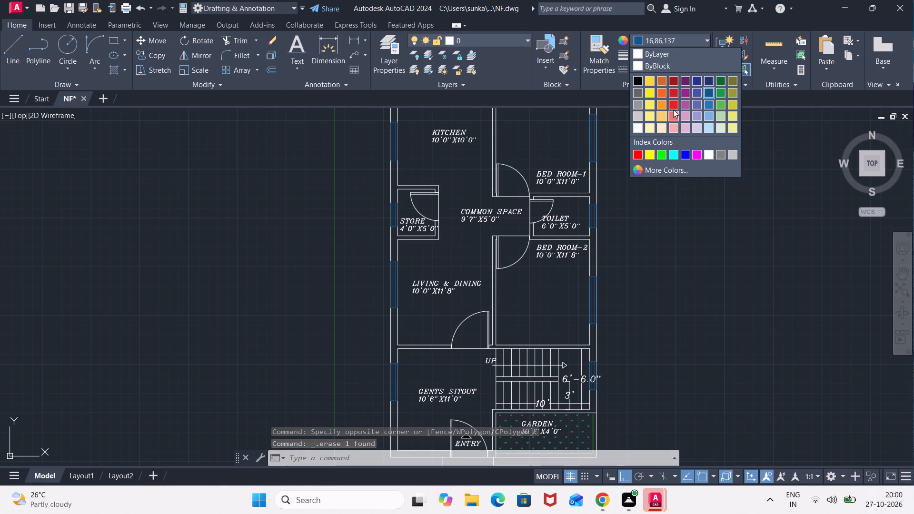
pyautogui.click(675, 108)
pyautogui.press('l')
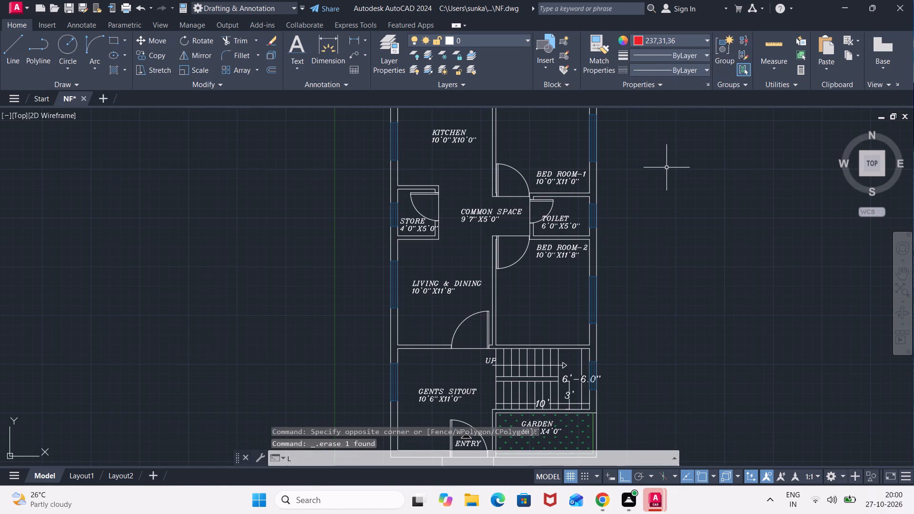
pyautogui.press('Return')
pyautogui.click(675, 169)
pyautogui.click(655, 237)
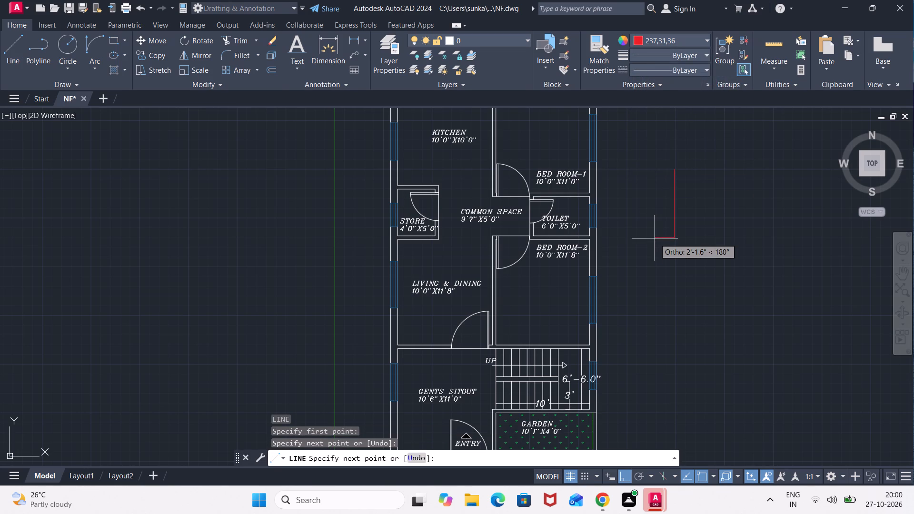
pyautogui.press('Escape')
# Match the red sample line's properties onto the outer walls around KITCHEN and BED ROOM-1 and the partition between these rooms.
pyautogui.click(594, 49)
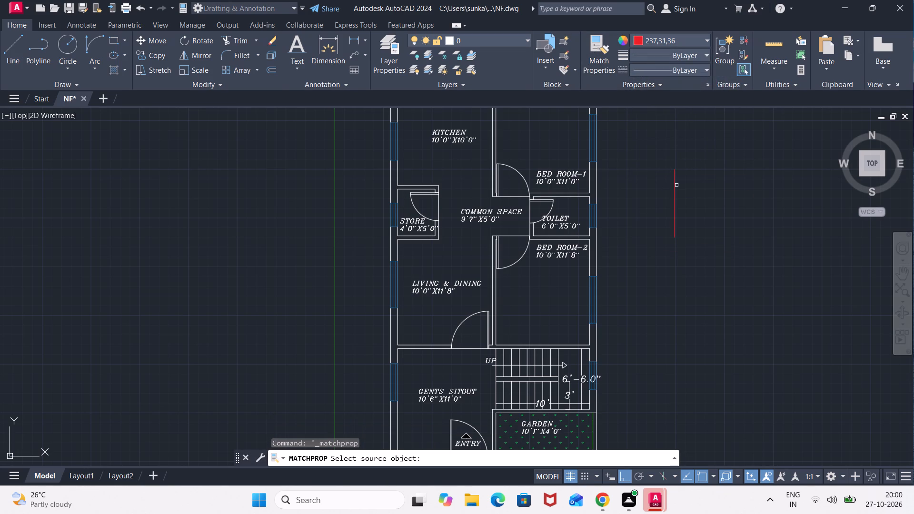
pyautogui.click(675, 183)
pyautogui.moveTo(536, 143); pyautogui.dragTo(562, 284, button='middle')
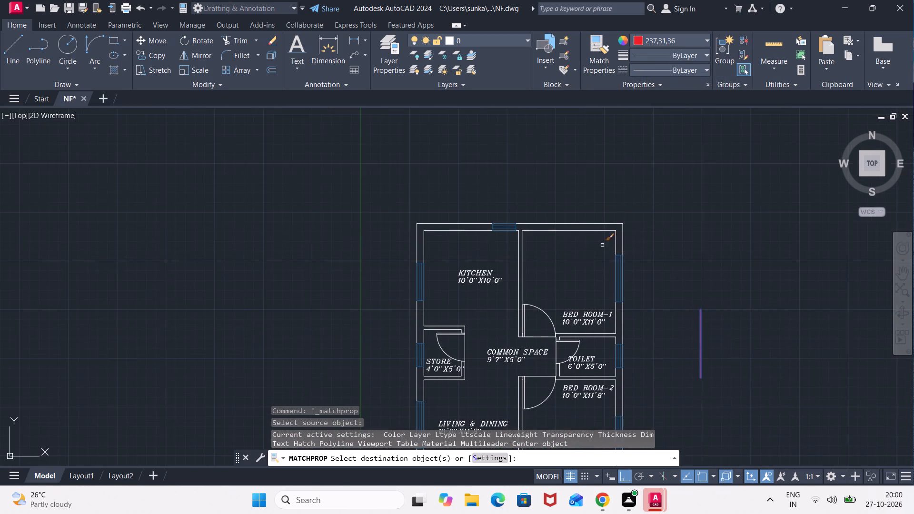
pyautogui.moveTo(636, 197); pyautogui.dragTo(631, 202)
pyautogui.click(591, 238)
pyautogui.click(382, 224)
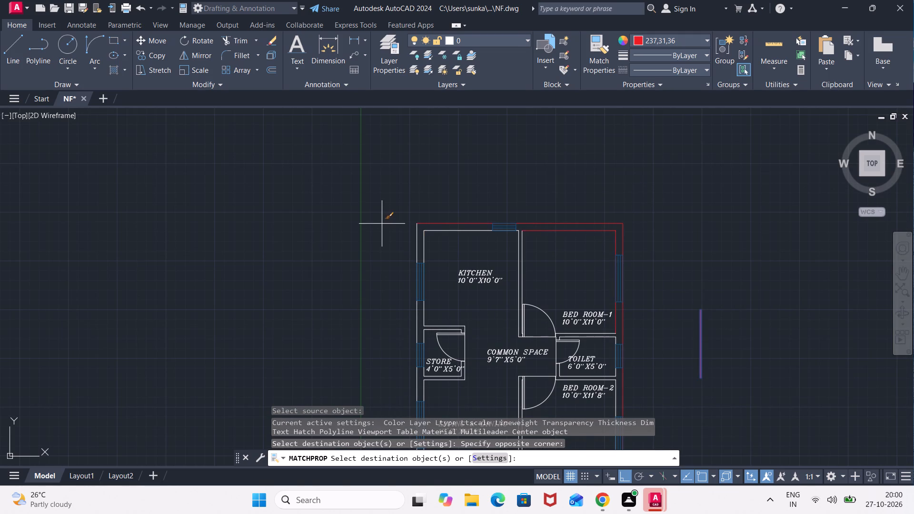
pyautogui.click(451, 247)
pyautogui.click(456, 204)
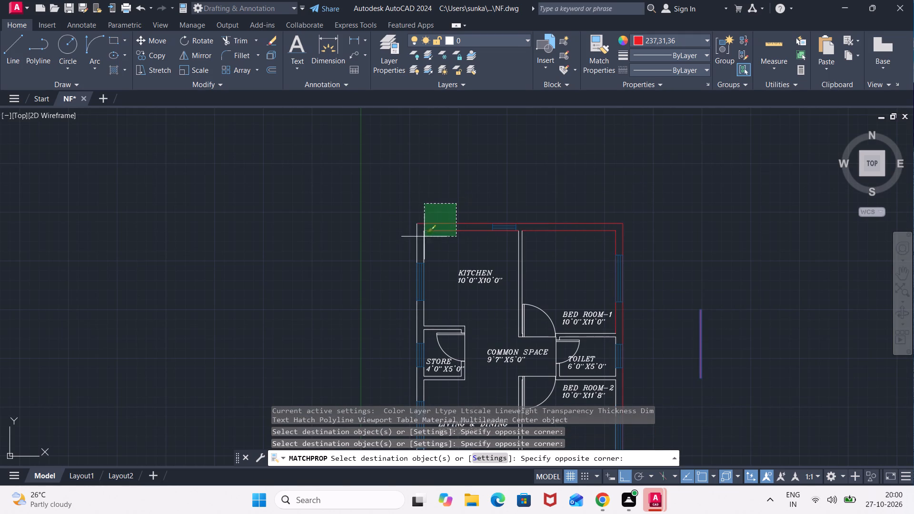
pyautogui.click(407, 240)
pyautogui.click(543, 246)
pyautogui.click(511, 248)
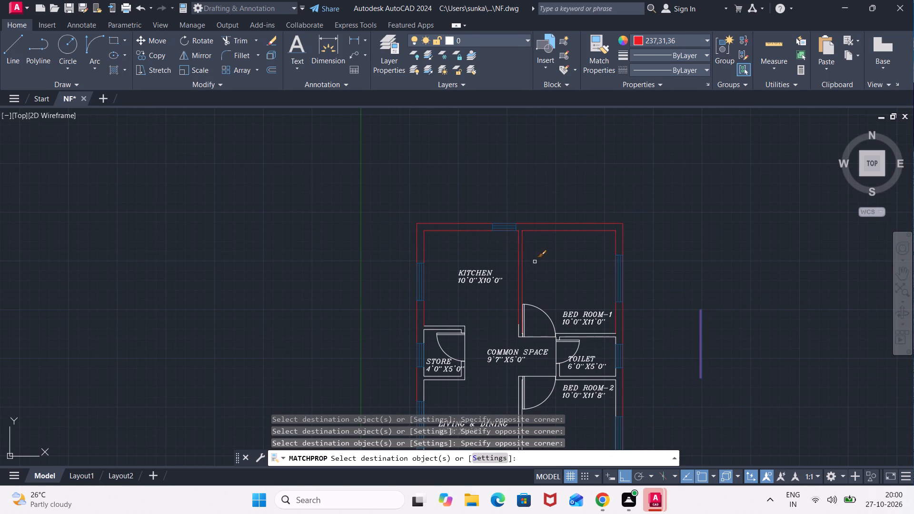
# Apply the red sample line's properties to the wall ends at BED ROOM-1's door and the wall between BED ROOM-1 and TOILET.
pyautogui.moveTo(536, 262); pyautogui.dragTo(517, 190, button='middle')
pyautogui.scroll(3, 496, 234)
pyautogui.moveTo(487, 255); pyautogui.dragTo(489, 260)
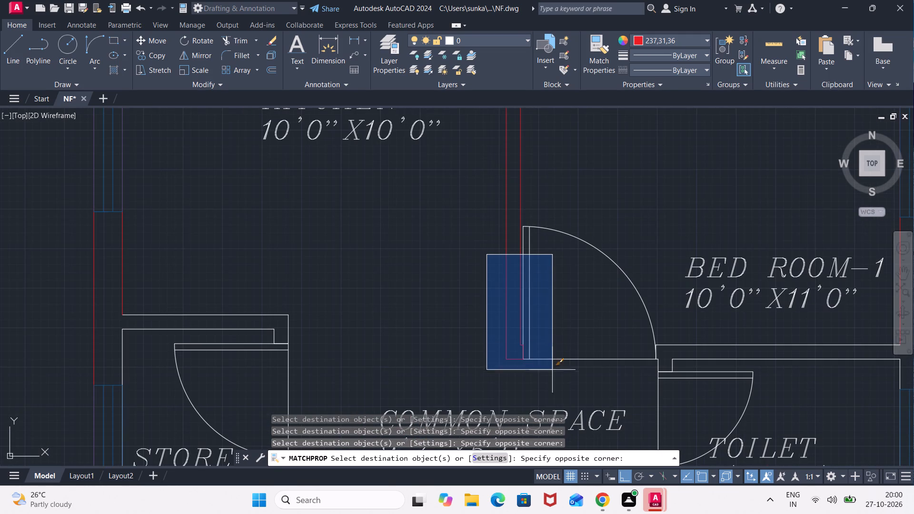
pyautogui.click(552, 374)
pyautogui.moveTo(629, 324); pyautogui.dragTo(635, 321)
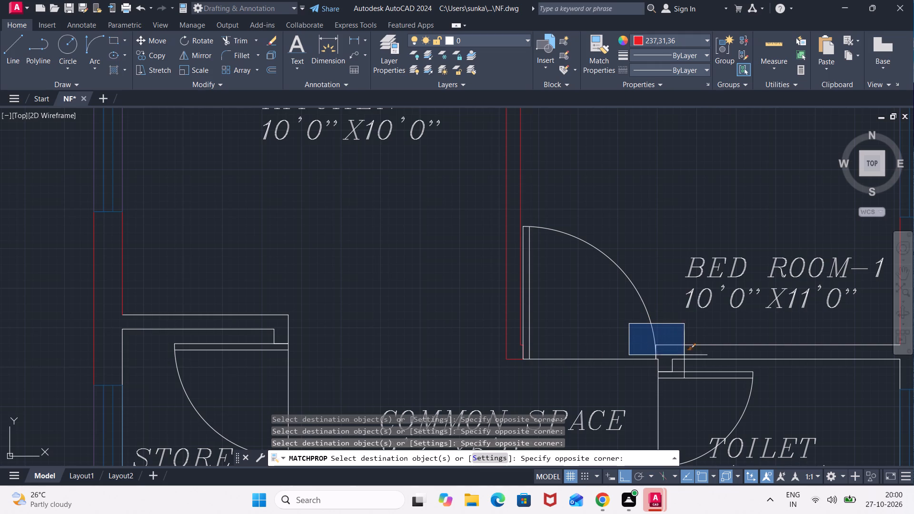
pyautogui.click(695, 363)
pyautogui.click(727, 331)
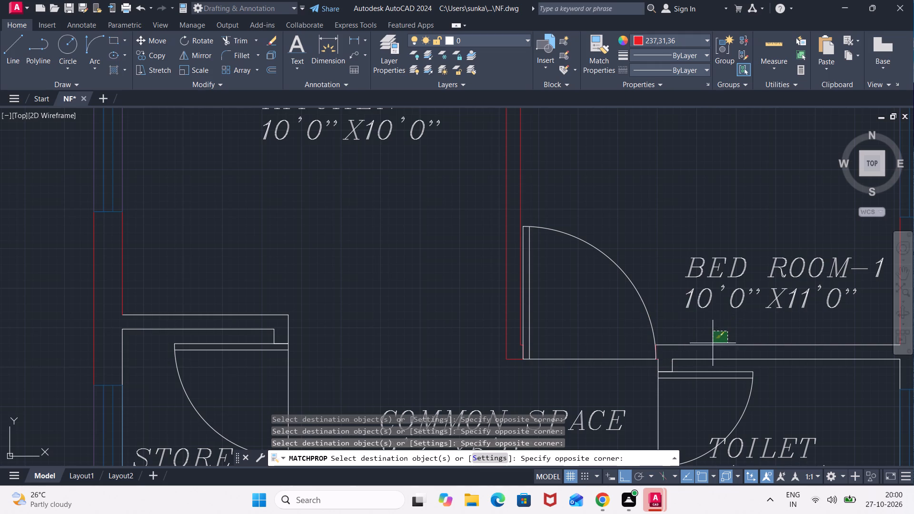
pyautogui.click(664, 360)
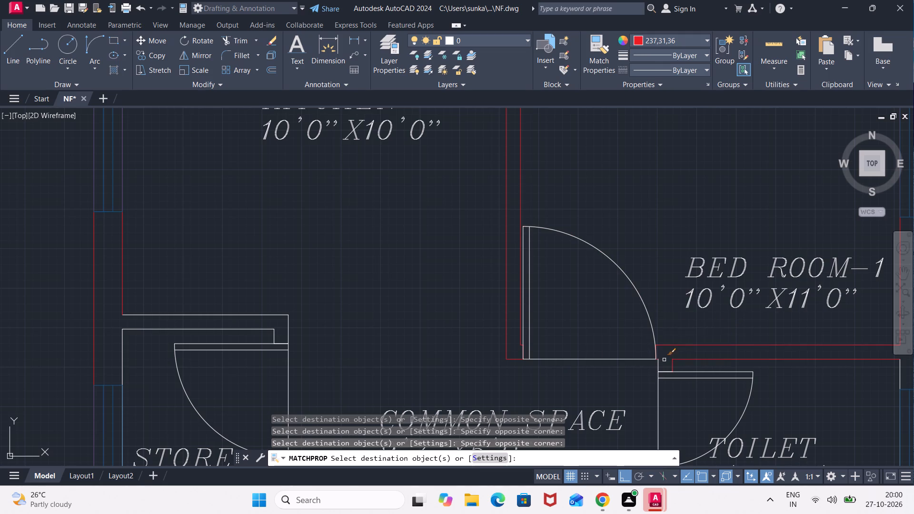
pyautogui.moveTo(664, 360); pyautogui.dragTo(630, 309, button='middle')
pyautogui.scroll(2, 642, 328)
pyautogui.click(614, 295)
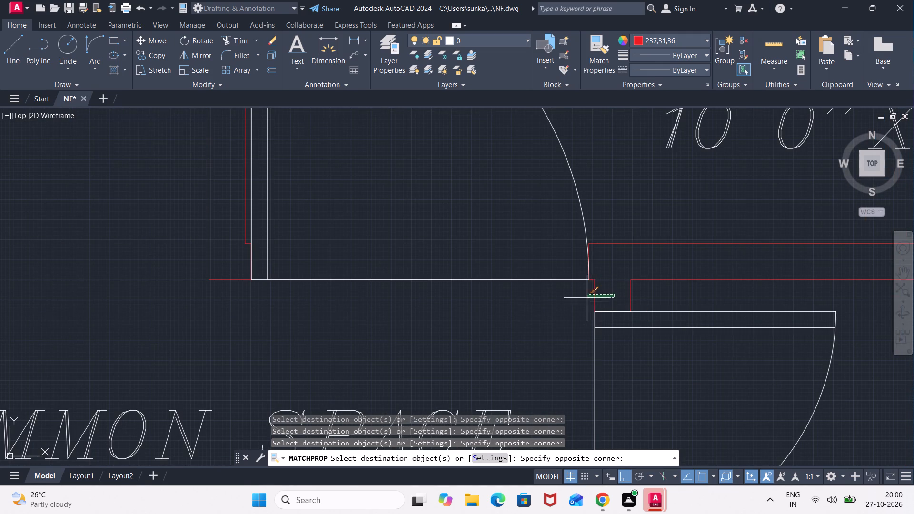
pyautogui.click(587, 298)
# Apply the red sample line's properties to the TOILET's east inner wall line, its south wall and the west wall below its door.
pyautogui.moveTo(686, 295); pyautogui.dragTo(471, 264, button='middle')
pyautogui.scroll(-2, 682, 302)
pyautogui.moveTo(729, 308); pyautogui.dragTo(579, 278, button='middle')
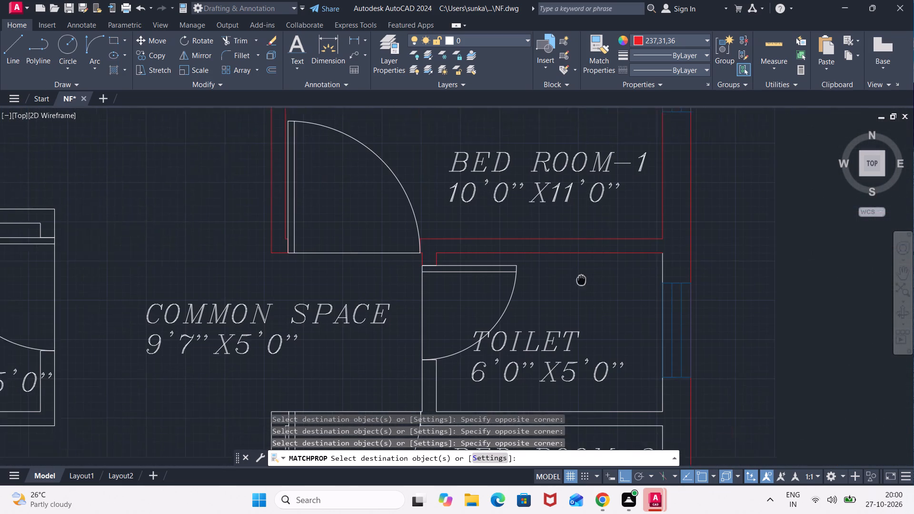
pyautogui.moveTo(579, 278); pyautogui.dragTo(573, 276, button='middle')
pyautogui.click(652, 264)
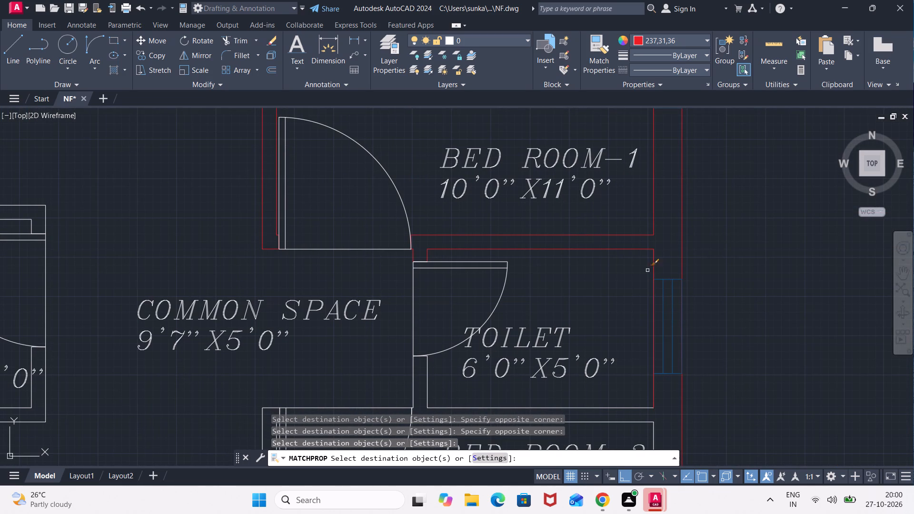
pyautogui.moveTo(622, 321); pyautogui.dragTo(603, 206, button='middle')
pyautogui.click(620, 277)
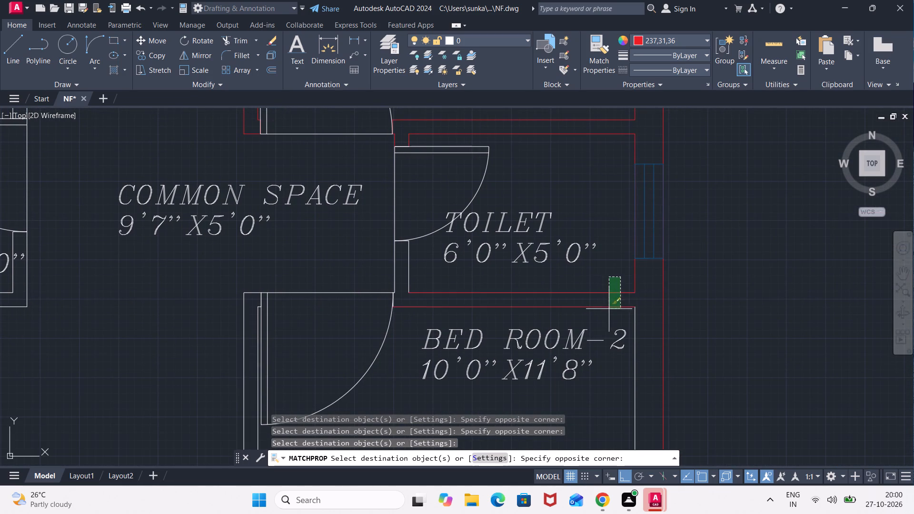
pyautogui.click(609, 309)
pyautogui.click(427, 259)
pyautogui.click(385, 258)
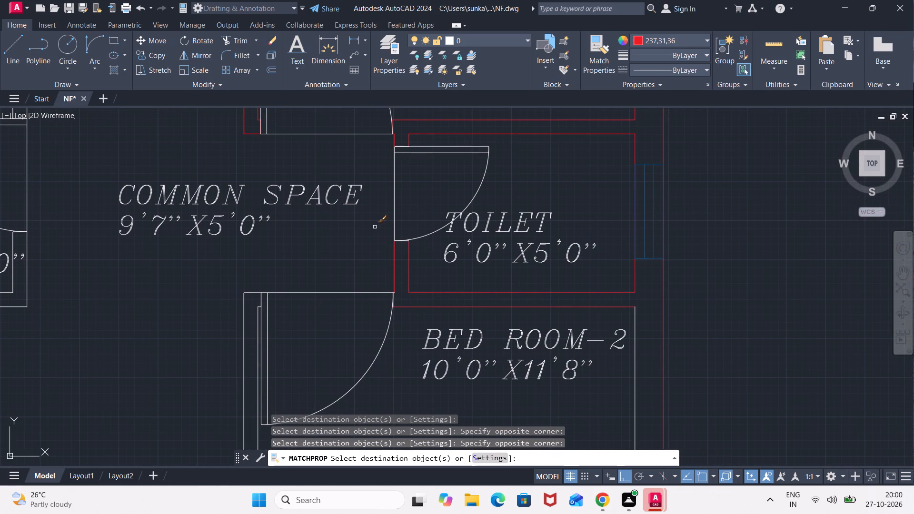
pyautogui.click(370, 210)
pyautogui.click(426, 254)
pyautogui.moveTo(528, 303); pyautogui.dragTo(409, 175, button='middle')
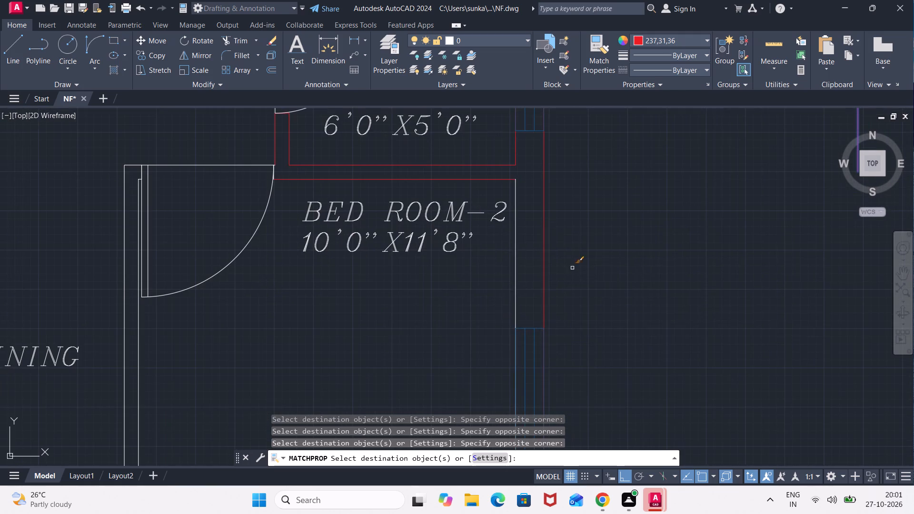
# Apply the red sample line's properties to BED ROOM-2's east inner wall line, its west wall and the wall end at its door hinge.
pyautogui.click(533, 271)
pyautogui.click(499, 282)
pyautogui.moveTo(405, 303); pyautogui.dragTo(545, 203, button='middle')
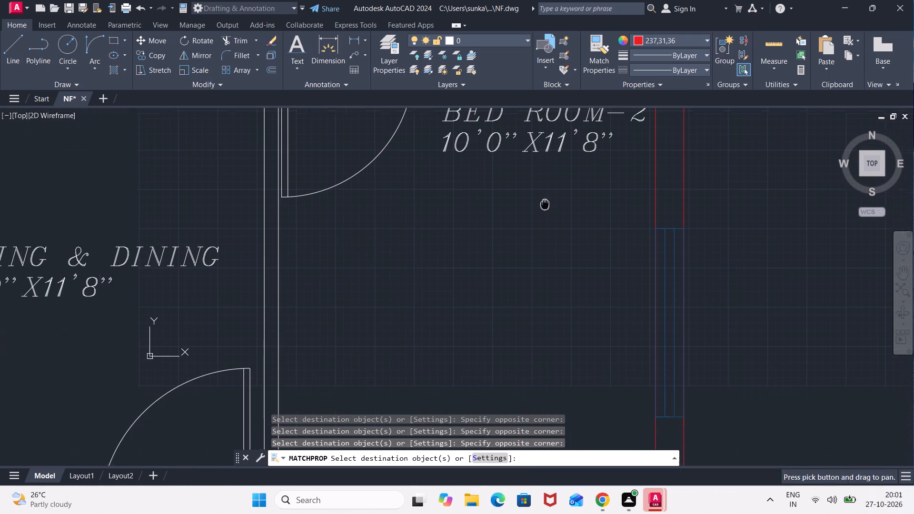
pyautogui.click(349, 253)
pyautogui.click(257, 280)
pyautogui.moveTo(298, 260); pyautogui.dragTo(407, 441, button='middle')
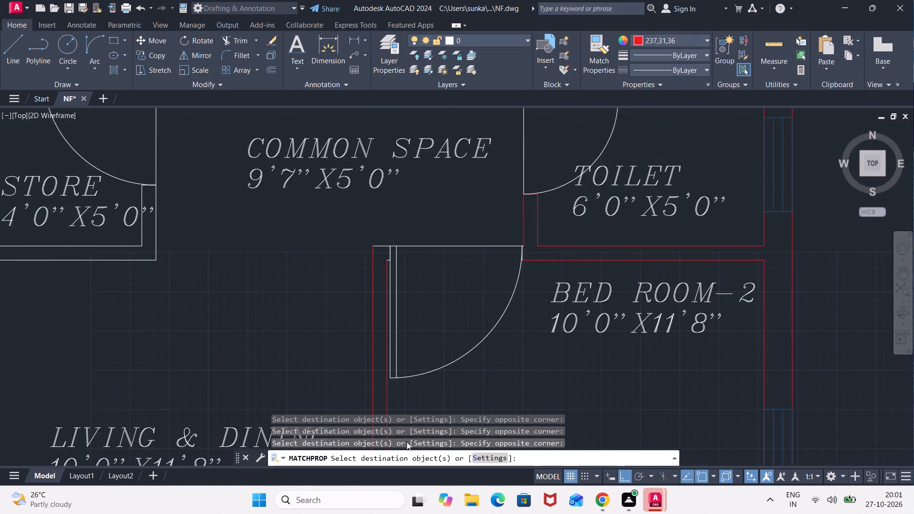
pyautogui.scroll(2, 371, 257)
pyautogui.click(402, 232)
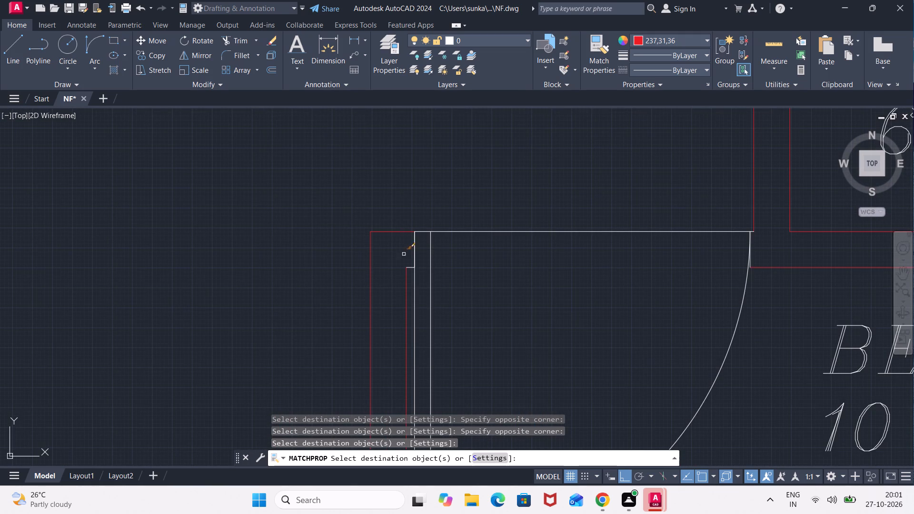
pyautogui.click(408, 267)
pyautogui.scroll(3, 410, 267)
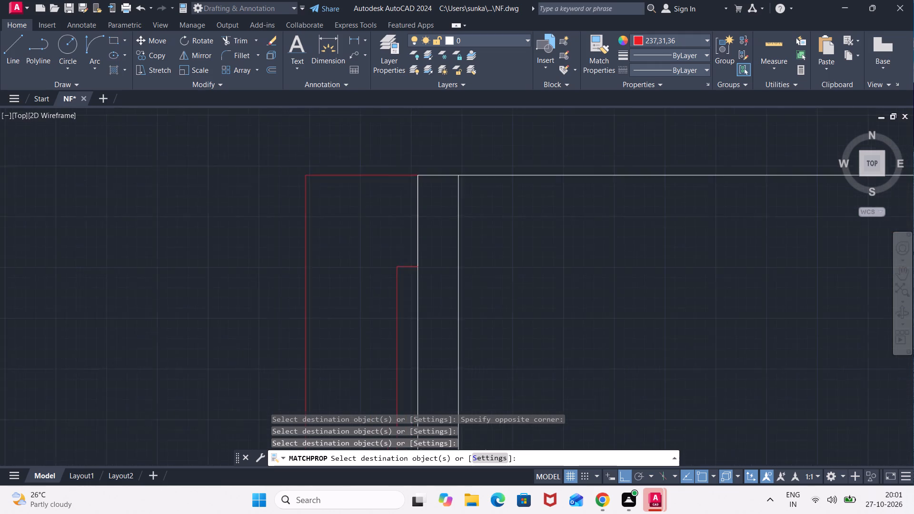
pyautogui.click(407, 266)
pyautogui.scroll(-3, 336, 299)
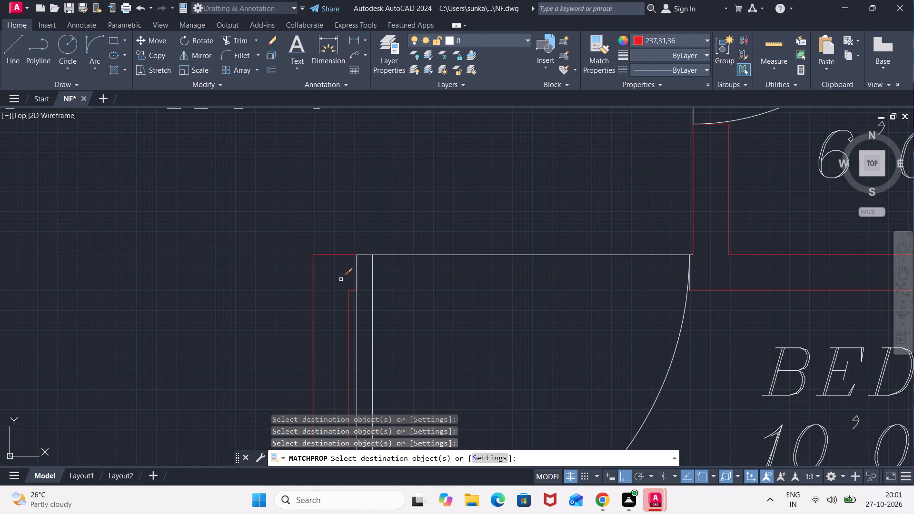
pyautogui.click(347, 241)
pyautogui.click(404, 319)
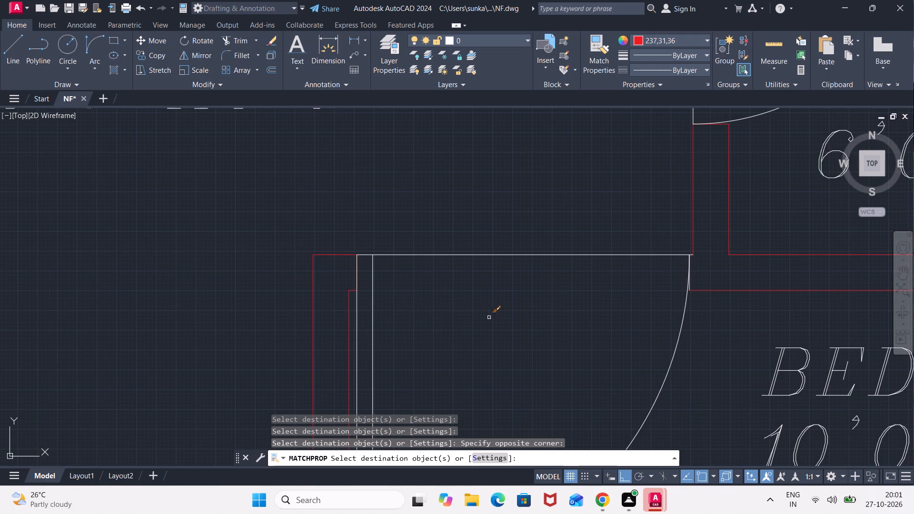
# Apply the red sample line's properties to the wall end east of BED ROOM-2's door and the wall ends at TOILET's door.
pyautogui.scroll(-3, 564, 309)
pyautogui.click(574, 283)
pyautogui.click(618, 314)
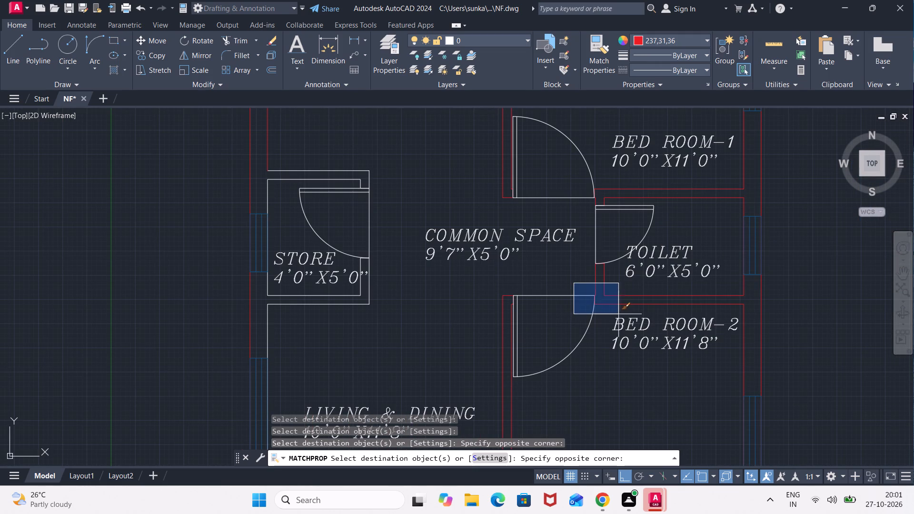
pyautogui.click(583, 249)
pyautogui.click(619, 275)
pyautogui.moveTo(605, 243); pyautogui.dragTo(599, 274, button='middle')
pyautogui.click(568, 215)
pyautogui.click(602, 235)
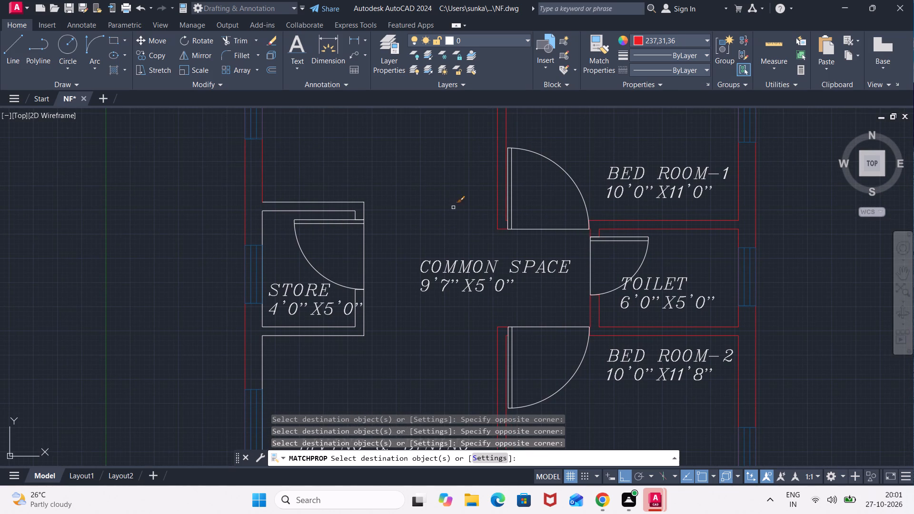
# Apply the red sample line's properties to the wall ends at STORE's door, its north wall and its west inner wall line.
pyautogui.scroll(1, 373, 224)
pyautogui.click(338, 212)
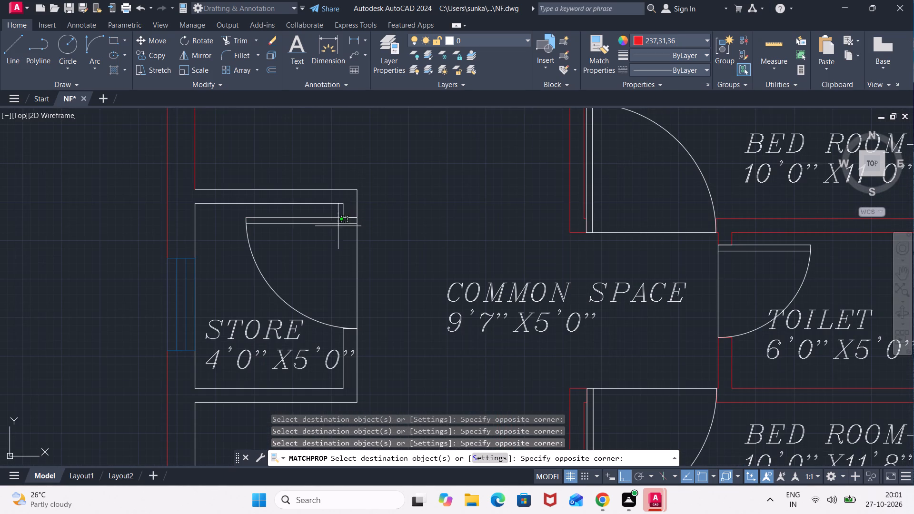
pyautogui.click(393, 238)
pyautogui.click(334, 316)
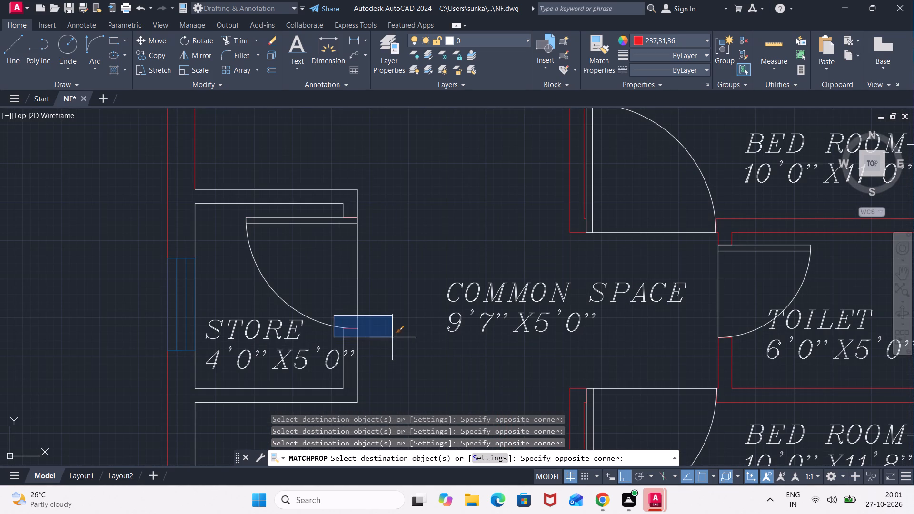
pyautogui.click(394, 336)
pyautogui.click(358, 167)
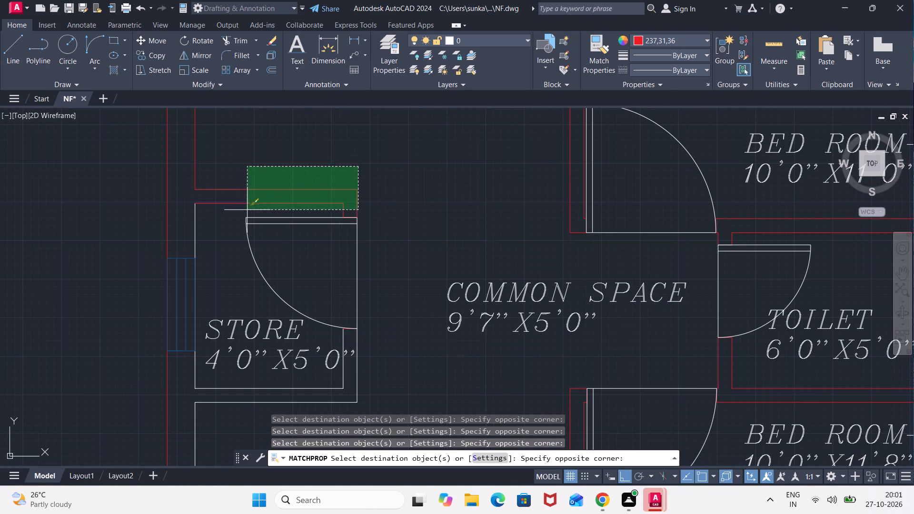
pyautogui.click(191, 212)
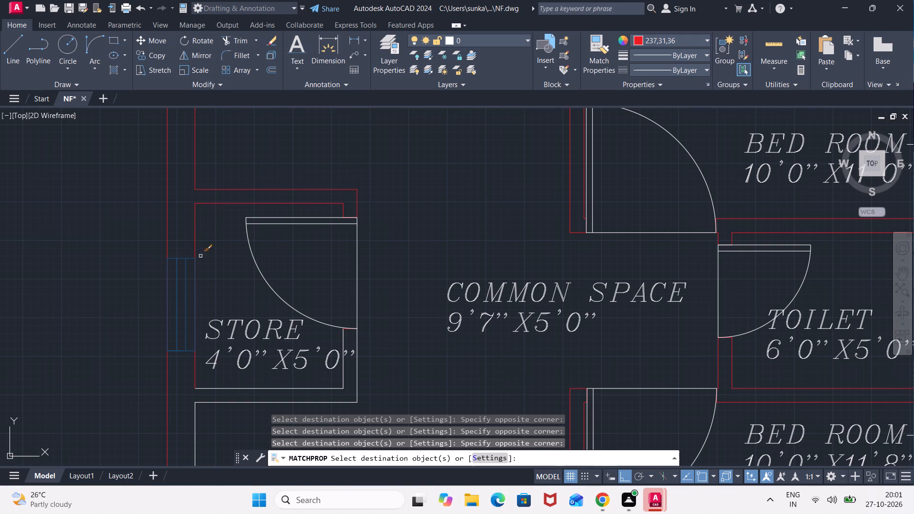
# Apply the red sample line's properties to STORE's south wall, its east wall below the door and the adjoining west inner line of LIVING & DINING.
pyautogui.moveTo(203, 267); pyautogui.dragTo(243, 176, button='middle')
pyautogui.click(226, 290)
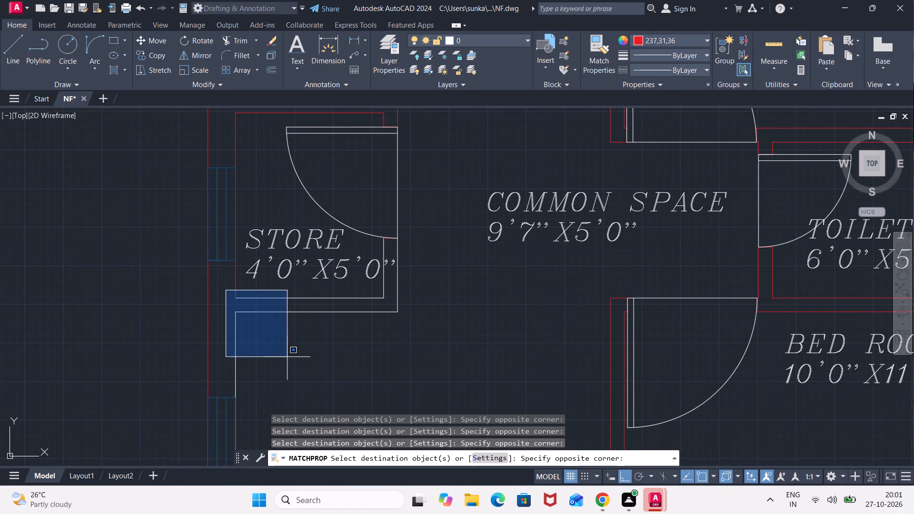
pyautogui.click(423, 365)
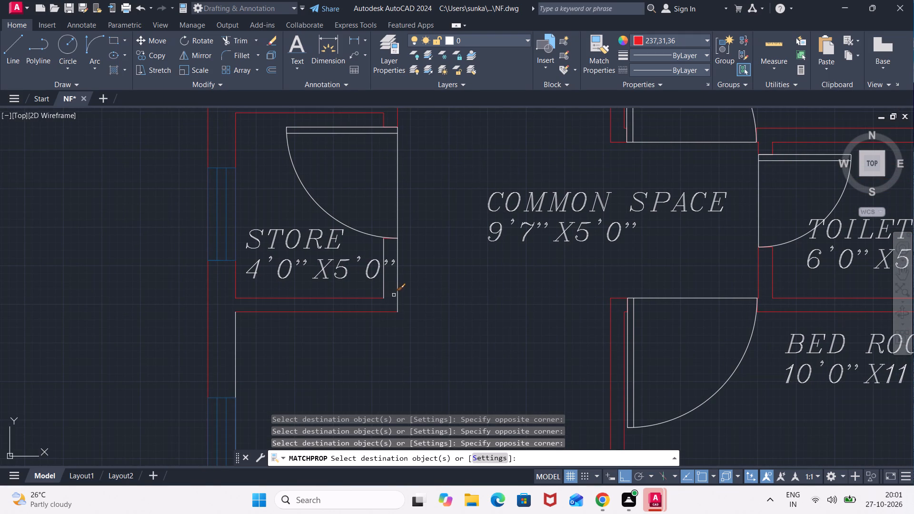
pyautogui.click(402, 293)
pyautogui.click(382, 288)
pyautogui.click(306, 333)
pyautogui.click(229, 337)
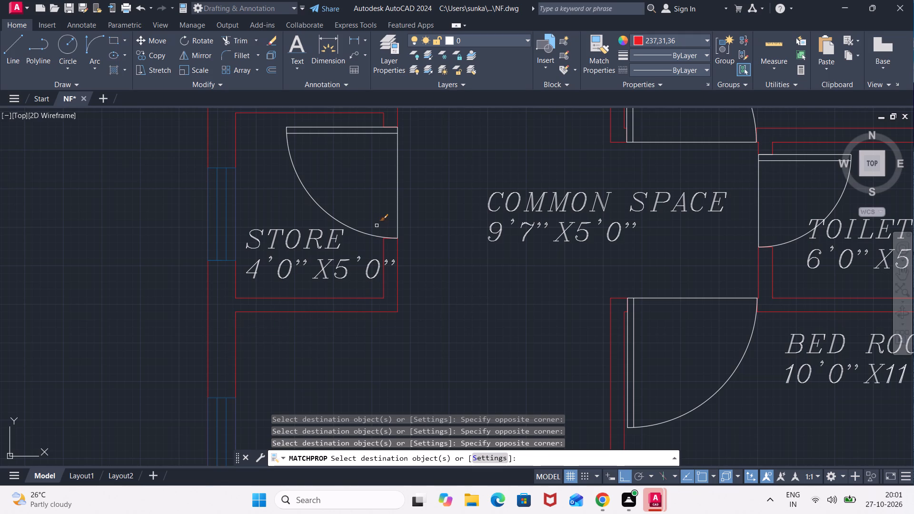
pyautogui.click(377, 225)
pyautogui.click(423, 251)
# Apply the red sample line's properties to the wall between LIVING & DINING and GENTS SITOUT, west of the door.
pyautogui.moveTo(430, 340); pyautogui.dragTo(449, 215, button='middle')
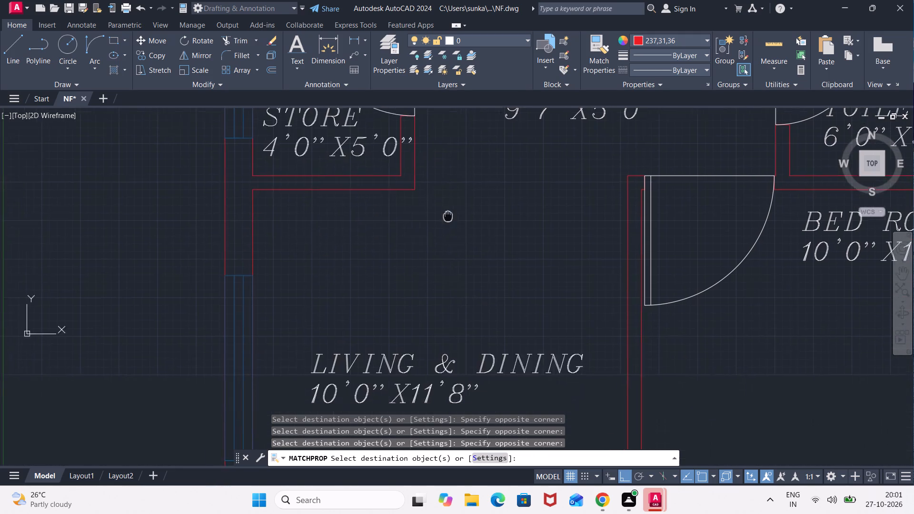
pyautogui.moveTo(449, 215); pyautogui.dragTo(448, 216, button='middle')
pyautogui.scroll(-2, 412, 315)
pyautogui.moveTo(438, 288); pyautogui.dragTo(457, 204, button='middle')
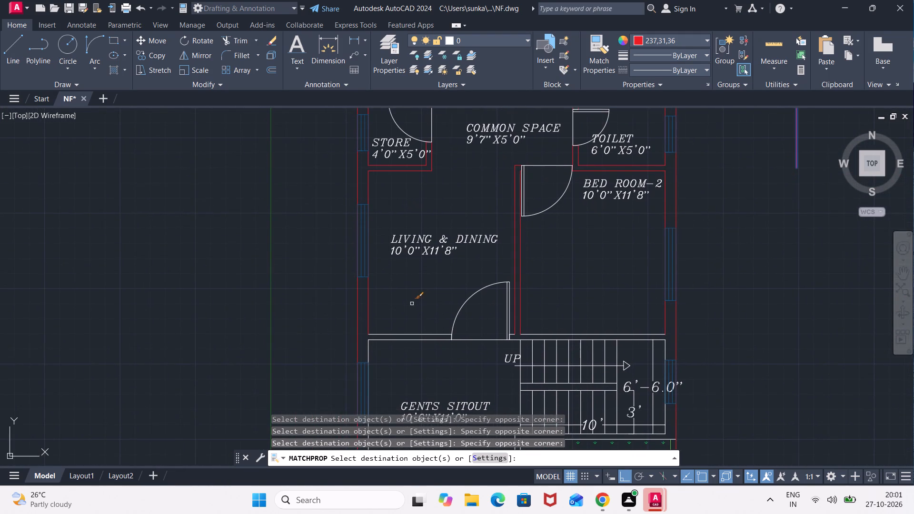
pyautogui.moveTo(411, 303); pyautogui.dragTo(419, 228, button='middle')
pyautogui.click(415, 242)
pyautogui.click(370, 273)
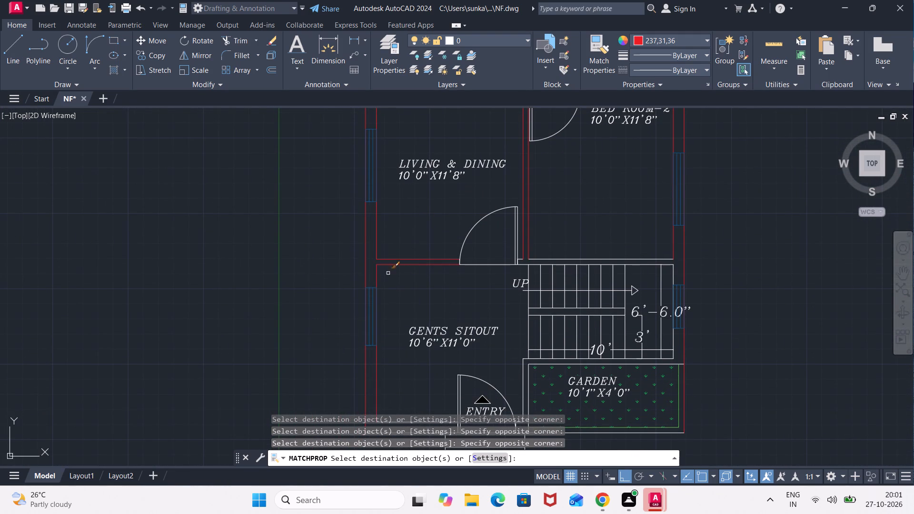
# Apply the red sample line's properties to the wall ends at LIVING & DINING's south door and the wall between BED ROOM-2 and the staircase.
pyautogui.moveTo(424, 290); pyautogui.dragTo(325, 252, button='middle')
pyautogui.click(342, 212)
pyautogui.moveTo(369, 243); pyautogui.dragTo(383, 245)
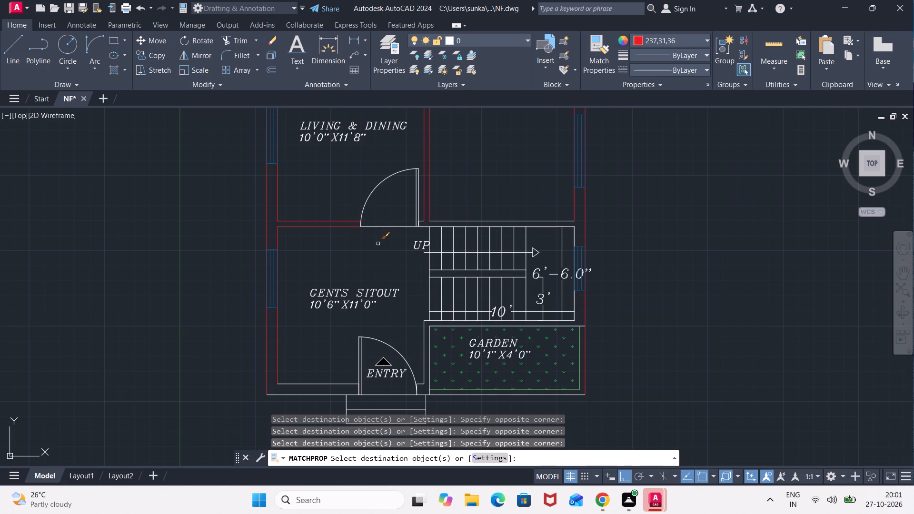
pyautogui.moveTo(383, 245); pyautogui.dragTo(383, 246)
pyautogui.click(408, 209)
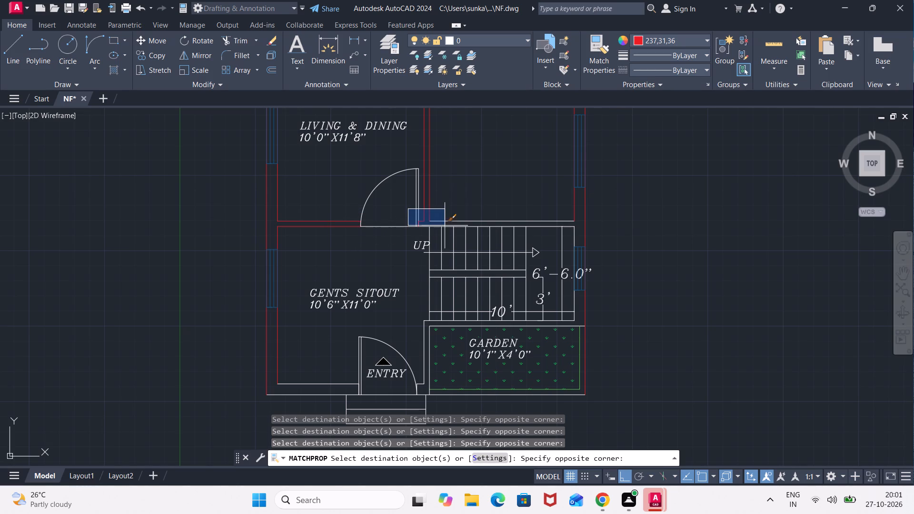
pyautogui.click(449, 230)
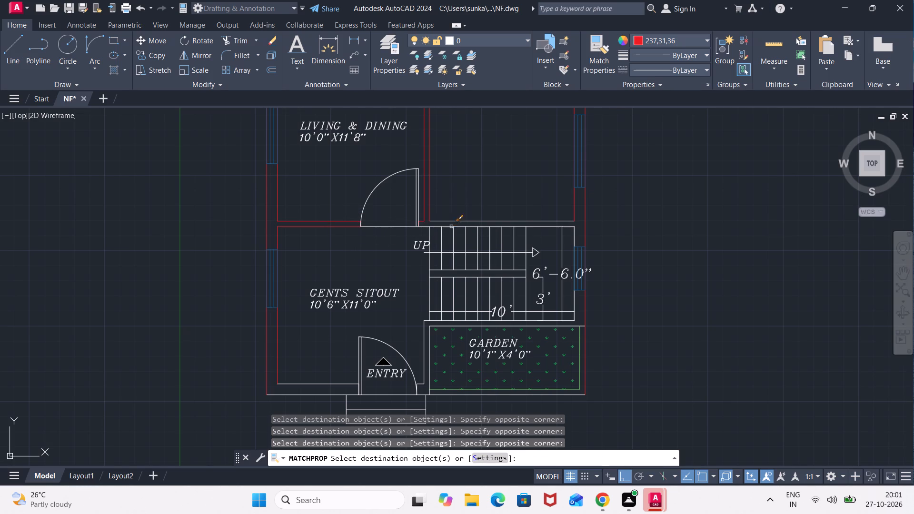
pyautogui.scroll(2, 455, 217)
pyautogui.click(419, 218)
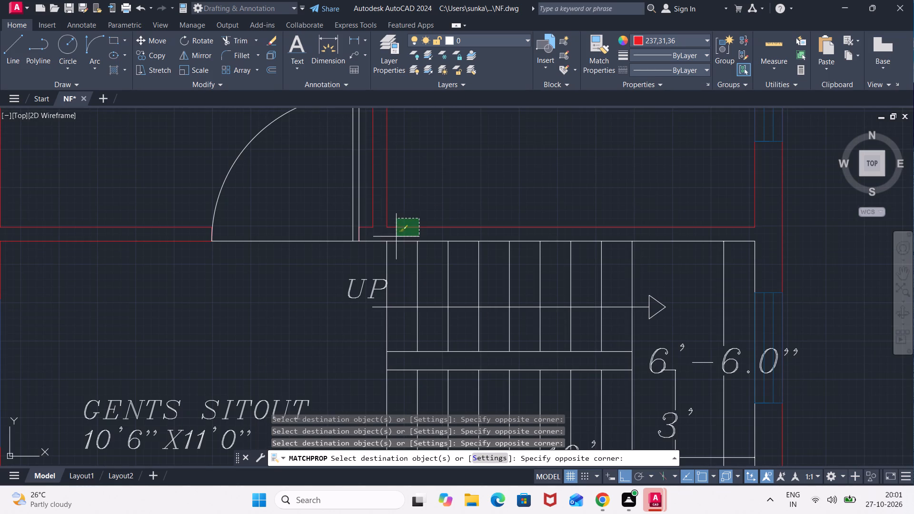
pyautogui.click(395, 235)
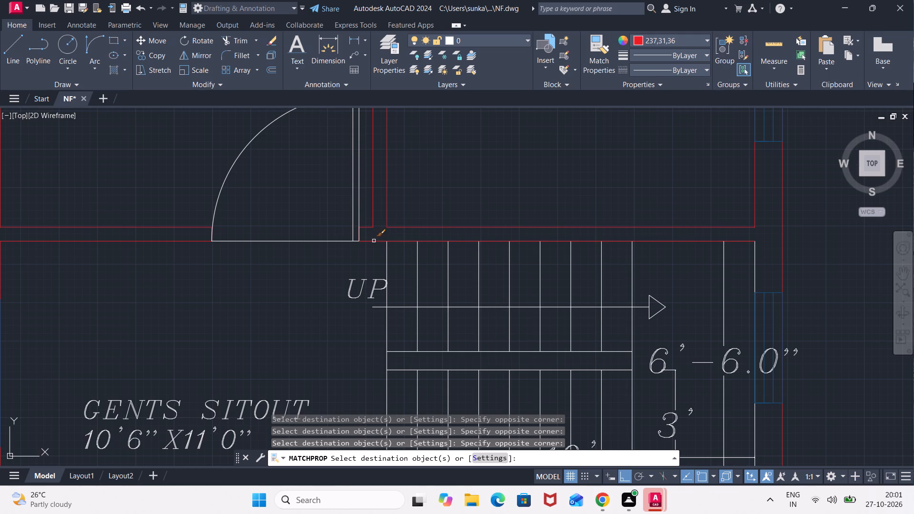
pyautogui.click(374, 241)
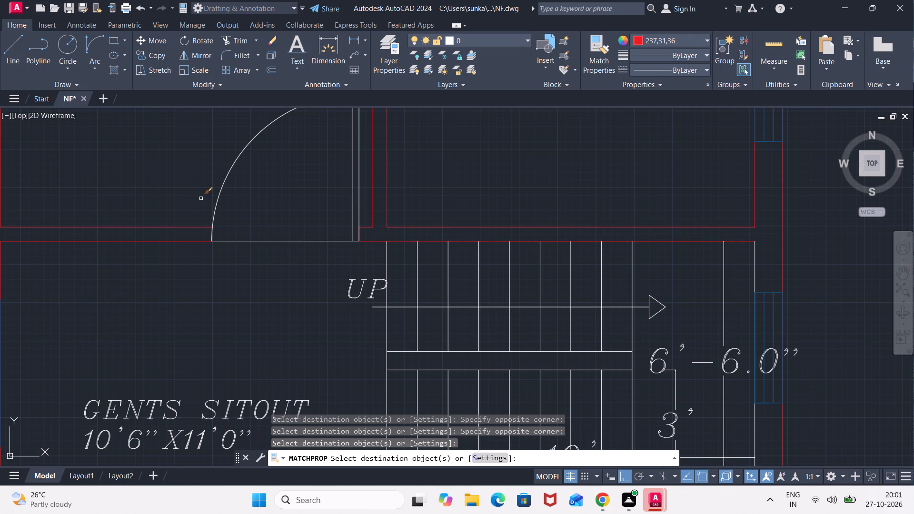
pyautogui.click(187, 197)
pyautogui.click(248, 255)
pyautogui.scroll(-1, 270, 269)
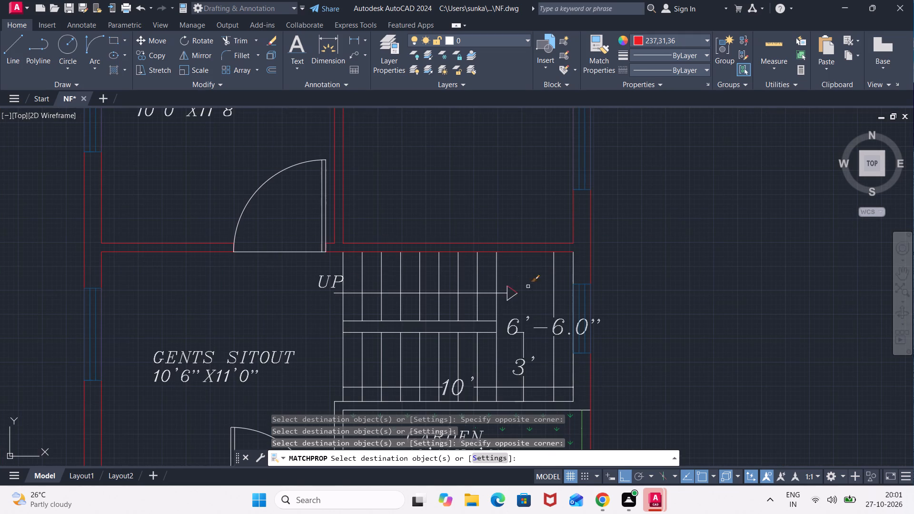
# Apply the red sample line's properties to the staircase's east inner wall line and the walls north and west of GARDEN.
pyautogui.click(575, 266)
pyautogui.click(565, 270)
pyautogui.moveTo(567, 268); pyautogui.dragTo(566, 260, button='middle')
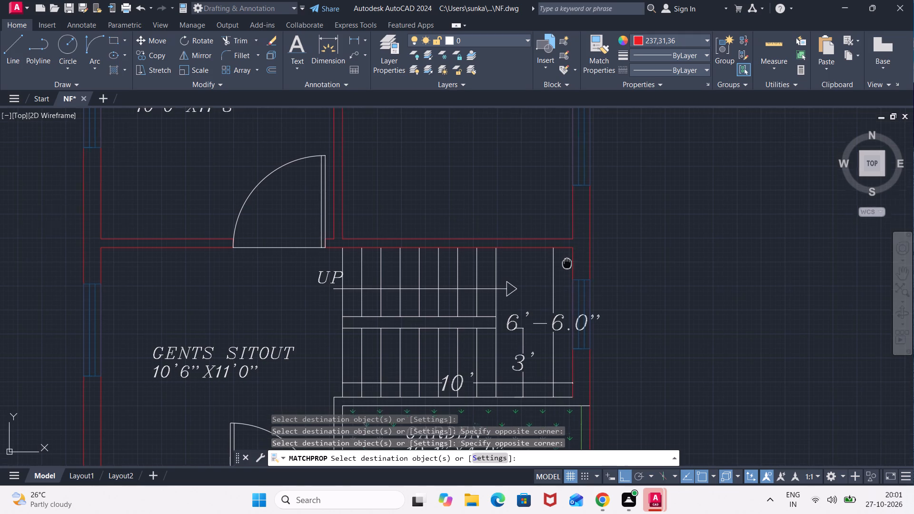
pyautogui.moveTo(566, 260); pyautogui.dragTo(576, 141, button='middle')
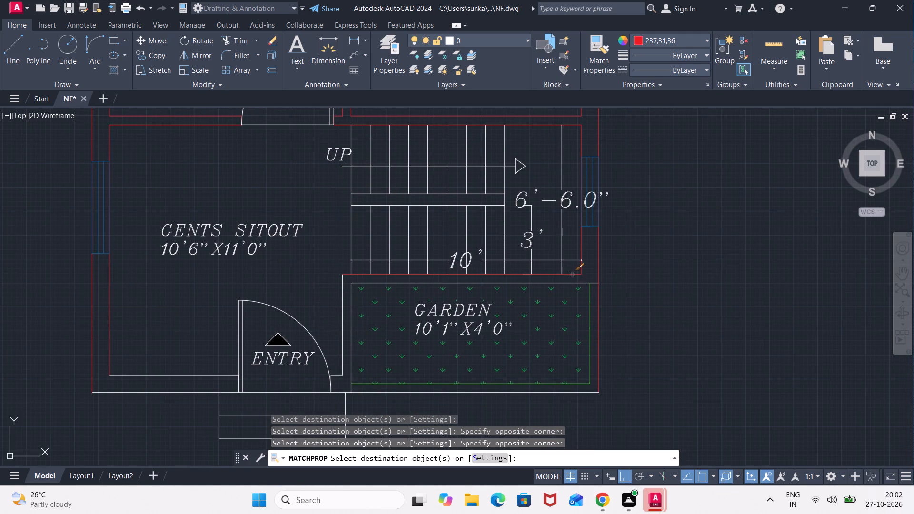
pyautogui.click(572, 275)
pyautogui.click(568, 281)
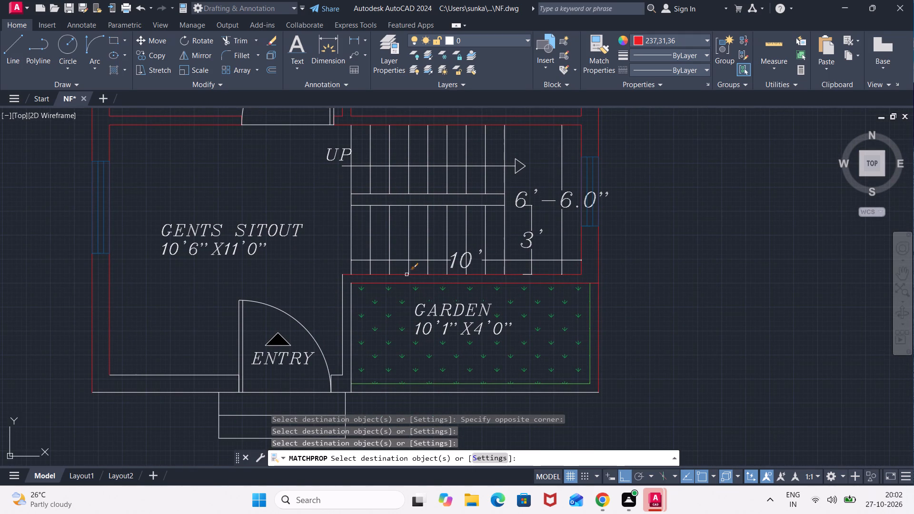
pyautogui.click(343, 286)
pyautogui.click(351, 294)
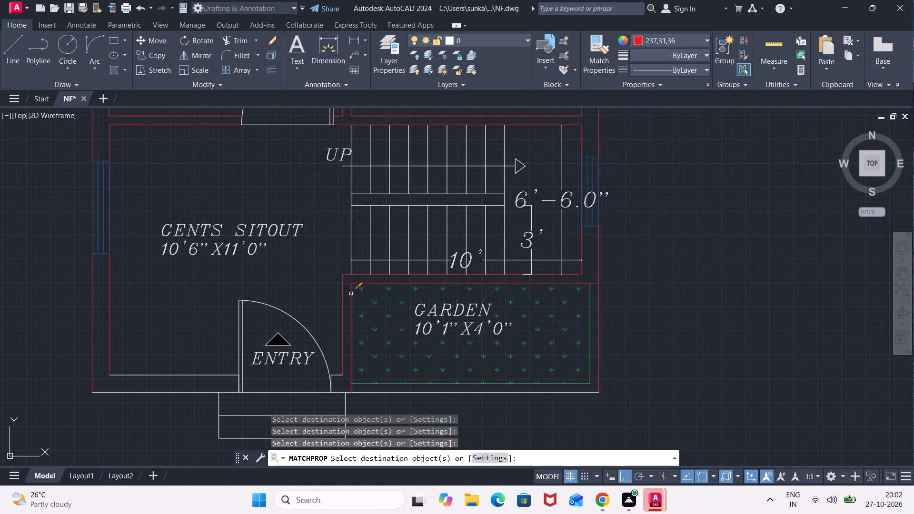
# Apply the red sample line's properties to the wall end east of the ENTRY door and the outer south wall line below GARDEN.
pyautogui.moveTo(346, 305); pyautogui.dragTo(347, 247, button='middle')
pyautogui.moveTo(340, 316); pyautogui.dragTo(337, 253, button='middle')
pyautogui.scroll(3, 337, 254)
pyautogui.click(320, 254)
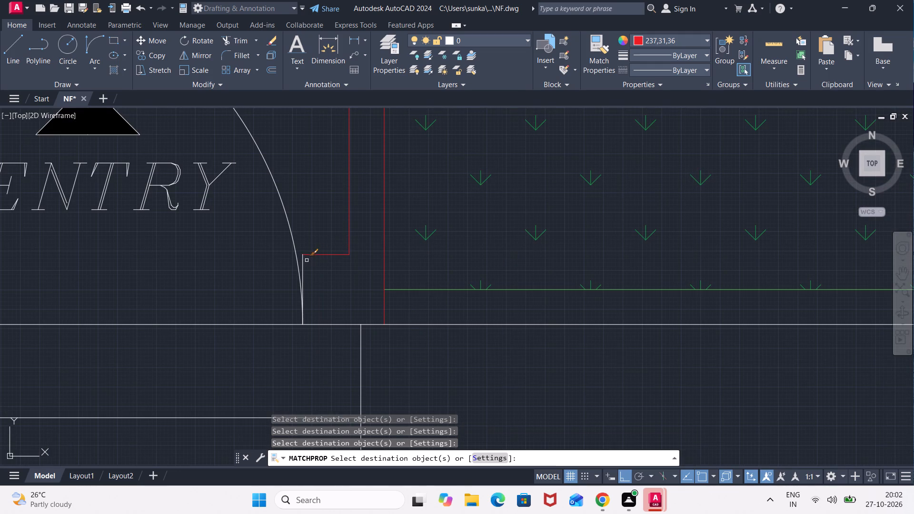
pyautogui.click(302, 265)
pyautogui.click(351, 325)
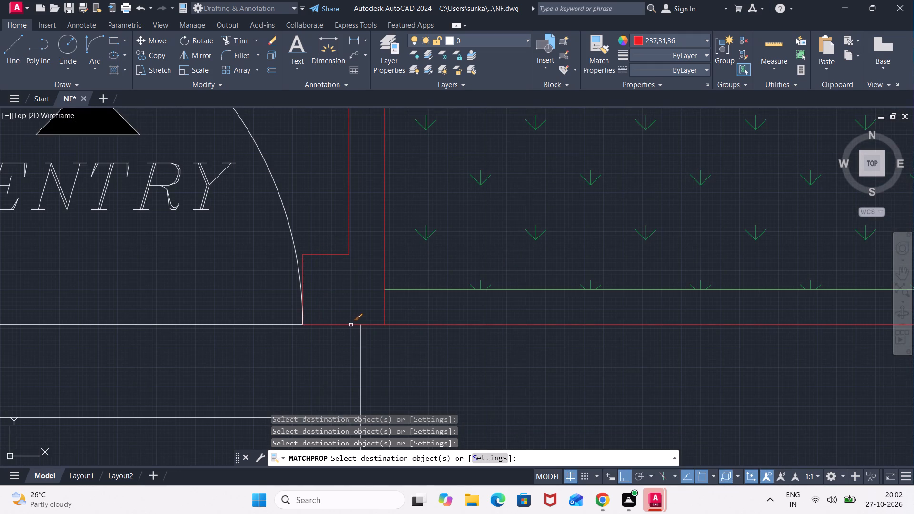
# Apply the red sample line's properties to the entry steps' outline and GENTS SITOUT's south wall west of the ENTRY door.
pyautogui.scroll(-2, 329, 349)
pyautogui.click(361, 356)
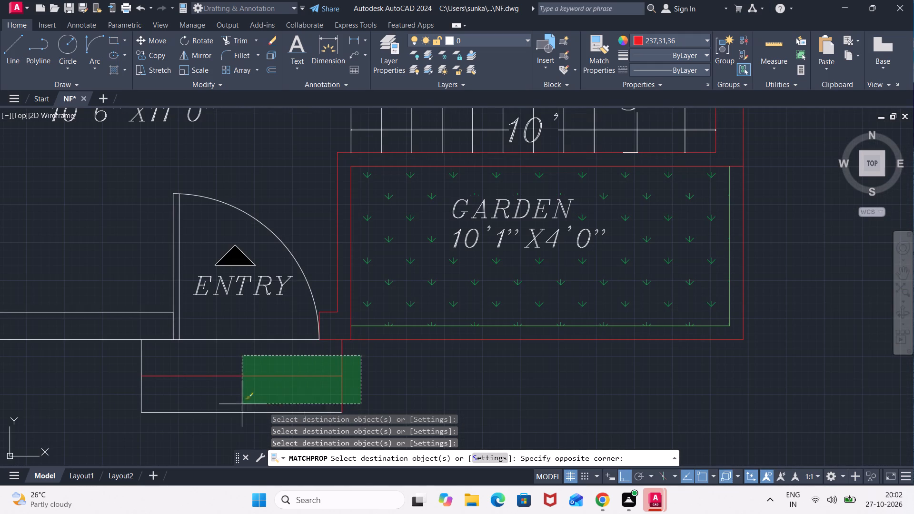
pyautogui.click(108, 422)
pyautogui.moveTo(107, 421); pyautogui.dragTo(507, 386, button='middle')
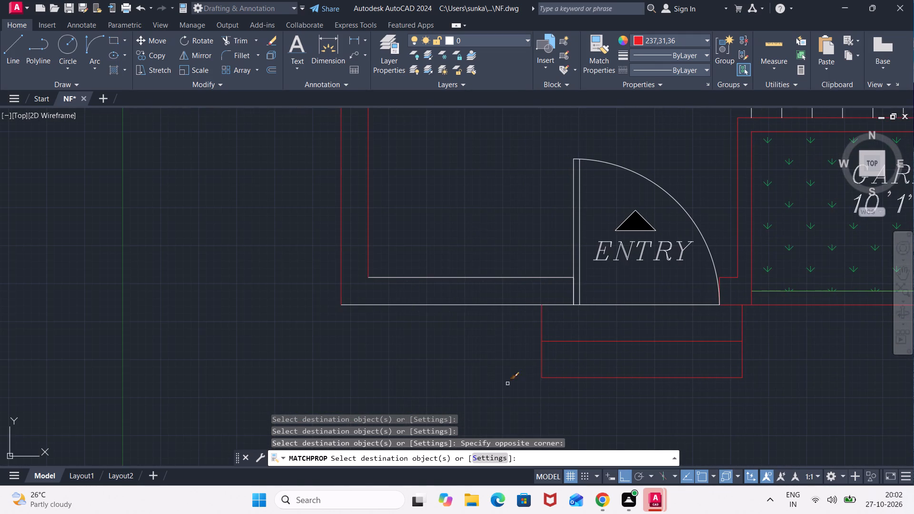
pyautogui.click(476, 252)
pyautogui.click(335, 327)
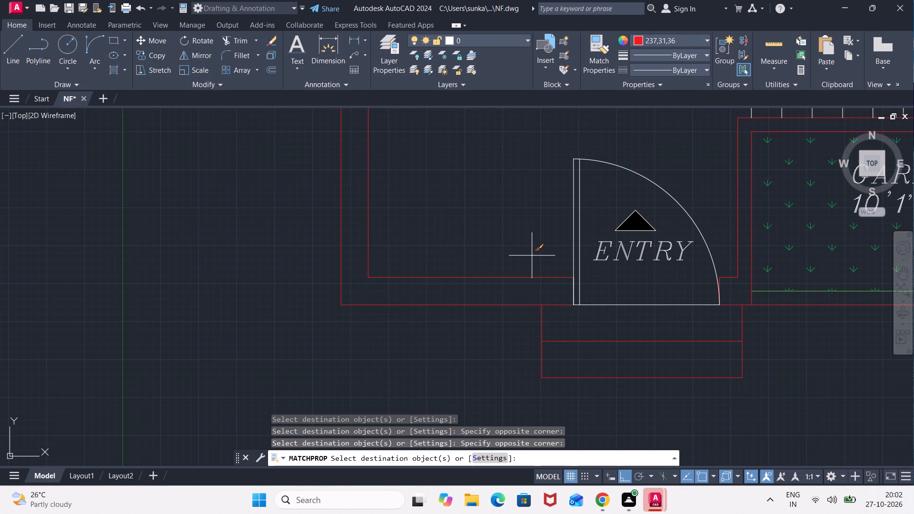
# Apply the red sample line's properties to the wall end west of the ENTRY door and finish matching.
pyautogui.click(532, 256)
pyautogui.click(591, 327)
pyautogui.moveTo(483, 223); pyautogui.dragTo(393, 371, button='middle')
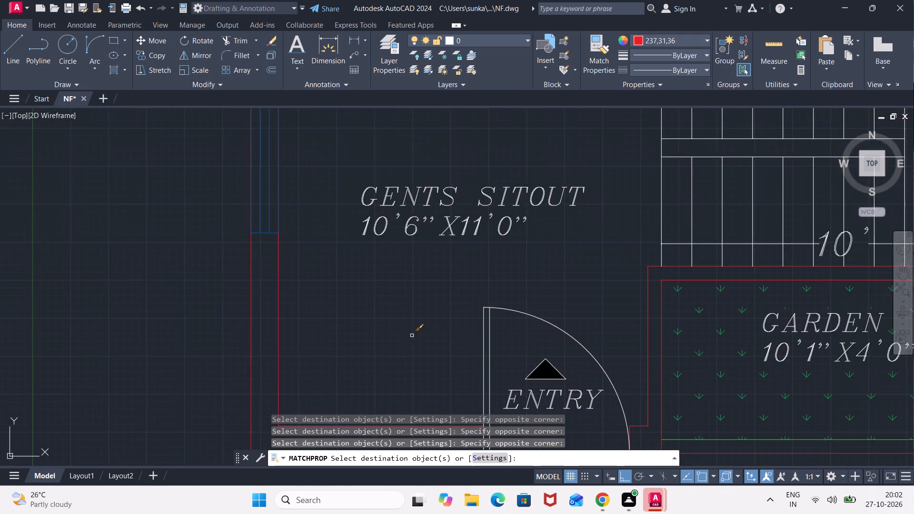
pyautogui.scroll(-2, 462, 294)
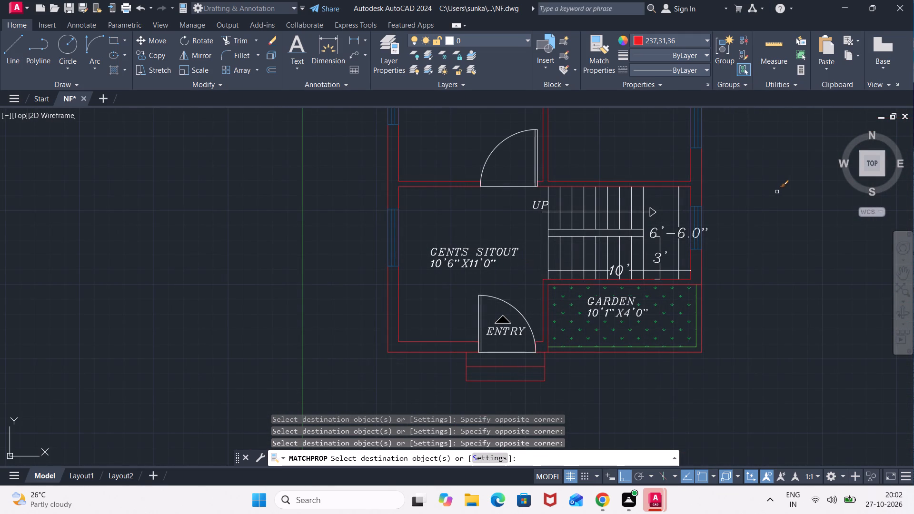
pyautogui.press('Escape')
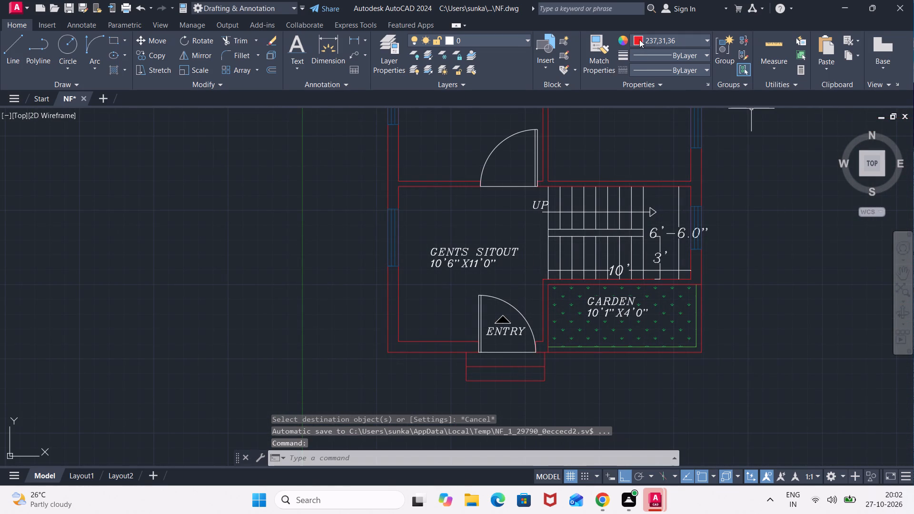
# Set the current colour to yellow 244,238,81 and draw a vertical sample line about 4' long beside the red sample line.
pyautogui.click(637, 39)
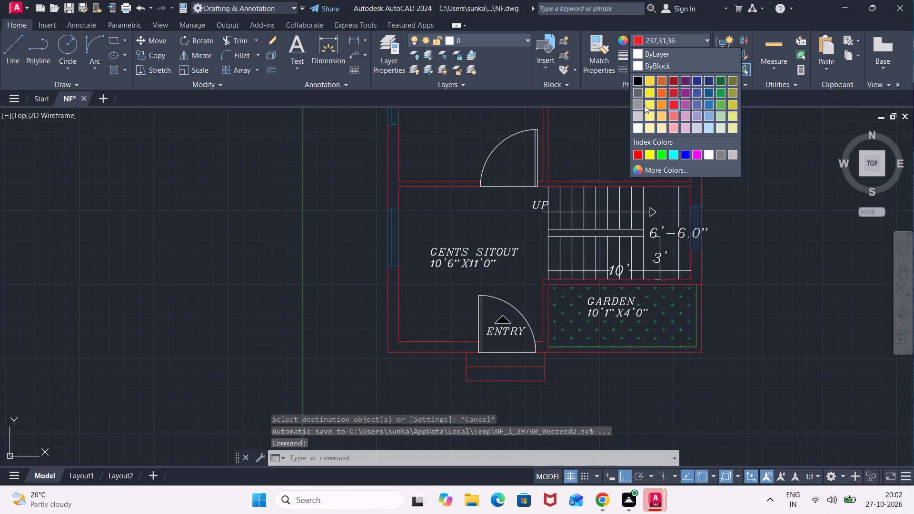
pyautogui.click(647, 105)
pyautogui.press('l')
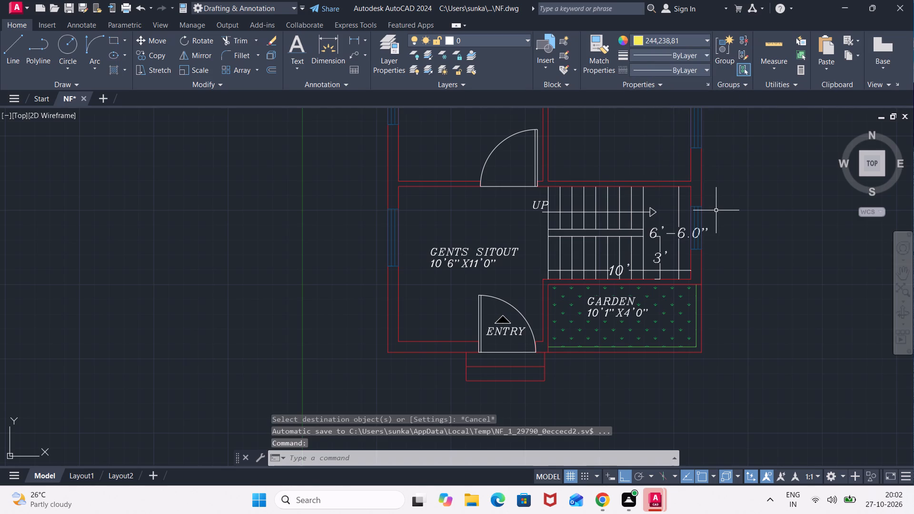
pyautogui.press('Return')
pyautogui.moveTo(788, 176); pyautogui.dragTo(635, 384, button='middle')
pyautogui.click(654, 230)
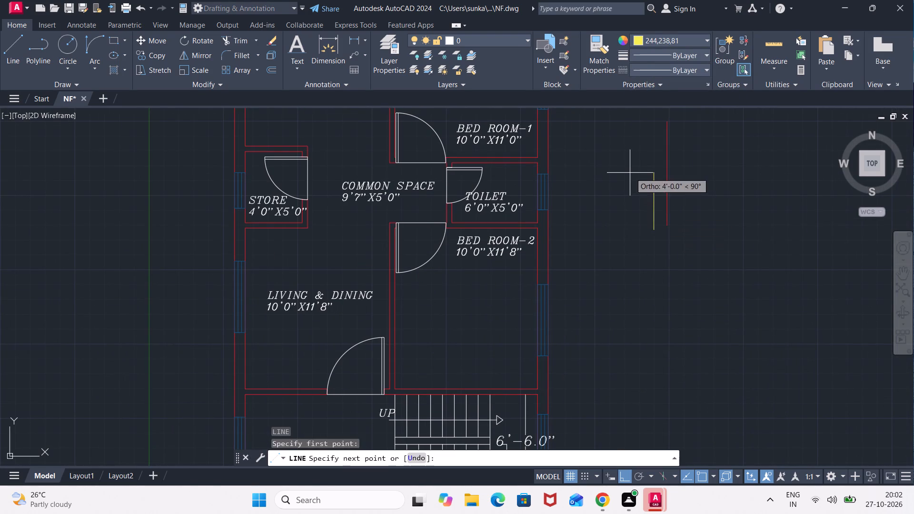
pyautogui.click(630, 173)
pyautogui.press('Escape')
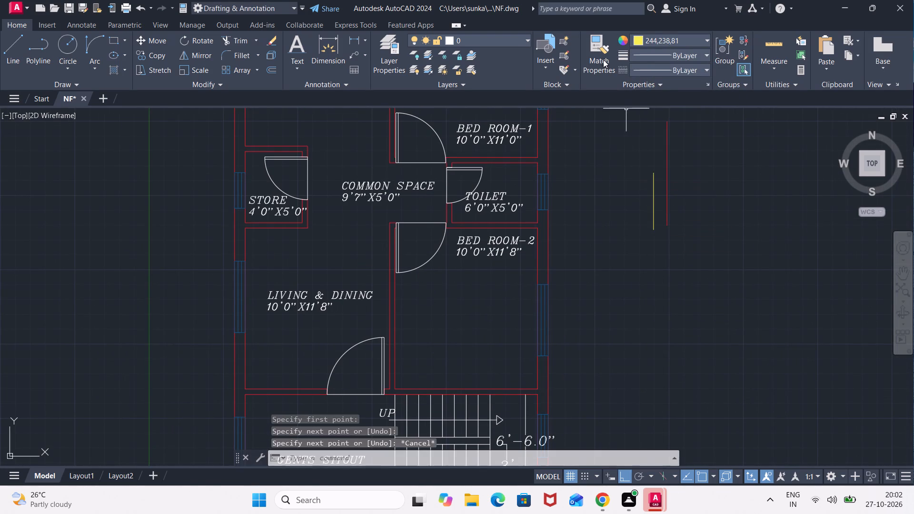
# Apply the yellow sample line's properties to BED ROOM-2's door leaf, swing arc and threshold line.
pyautogui.click(603, 59)
pyautogui.click(654, 192)
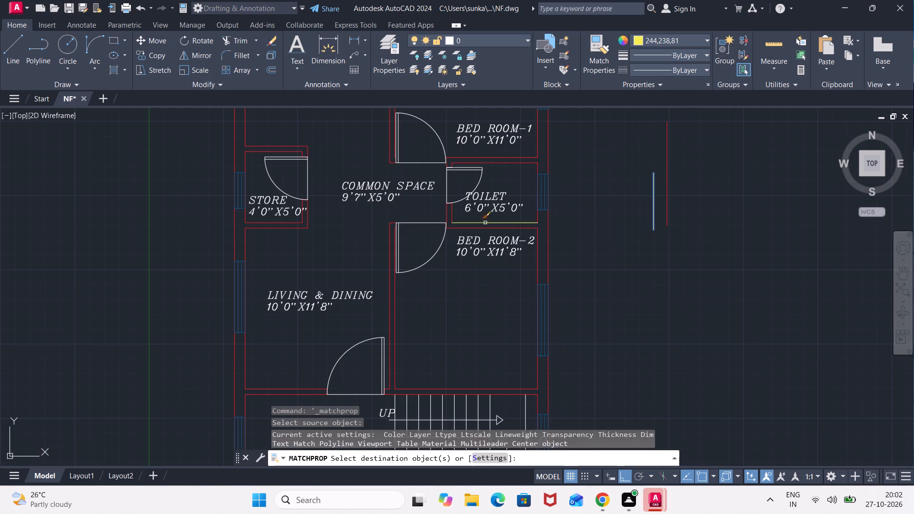
pyautogui.scroll(3, 402, 209)
pyautogui.moveTo(425, 232); pyautogui.dragTo(425, 131, button='middle')
pyautogui.click(507, 133)
pyautogui.click(461, 234)
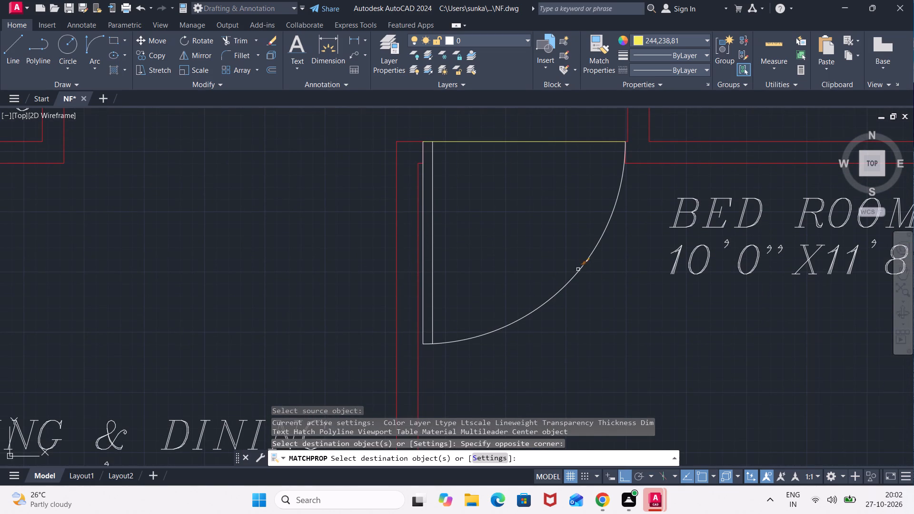
pyautogui.moveTo(594, 274); pyautogui.dragTo(589, 276)
pyautogui.click(420, 349)
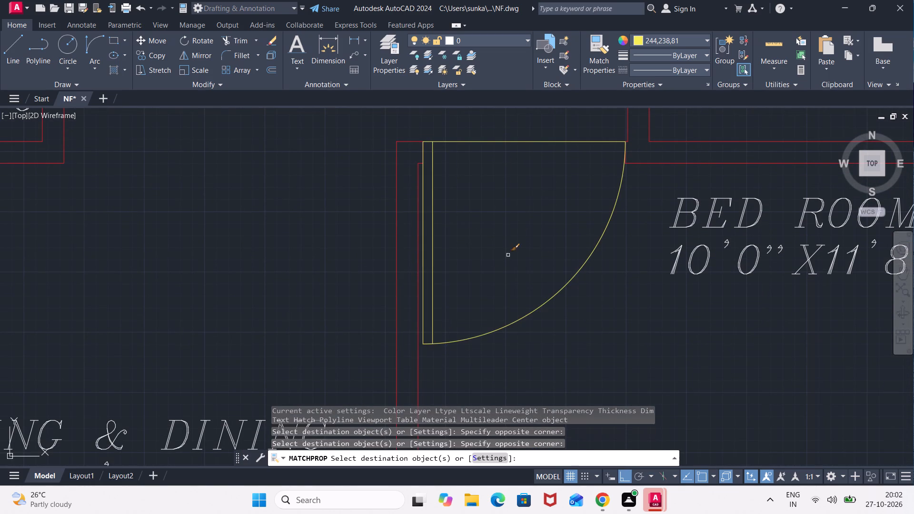
# Apply the yellow sample line's properties to all lines and the swing arc of TOILET's door.
pyautogui.scroll(-2, 518, 234)
pyautogui.moveTo(518, 231); pyautogui.dragTo(433, 319, button='middle')
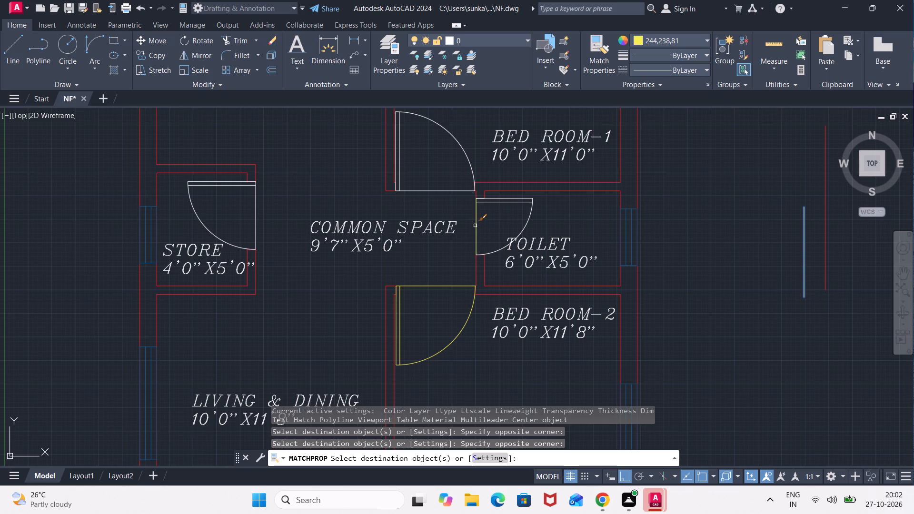
pyautogui.click(475, 226)
pyautogui.scroll(2, 536, 204)
pyautogui.click(535, 189)
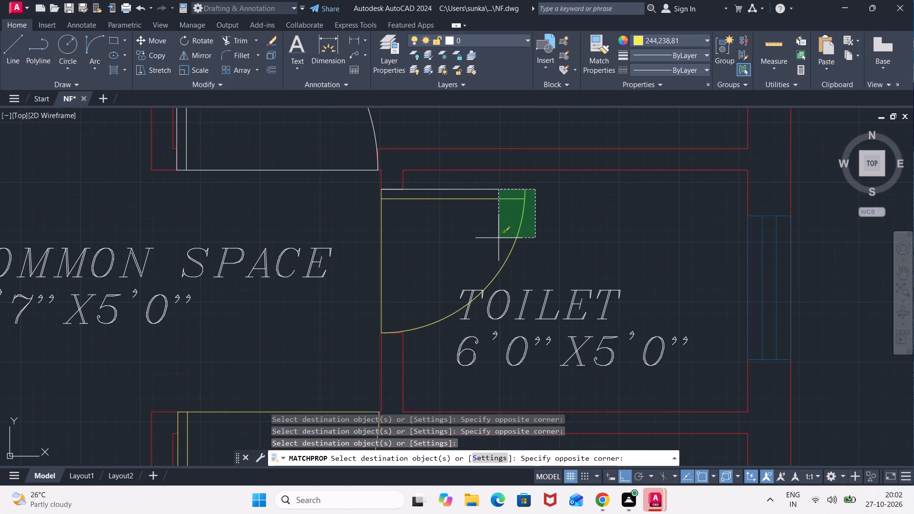
pyautogui.click(491, 233)
pyautogui.click(528, 183)
pyautogui.click(498, 204)
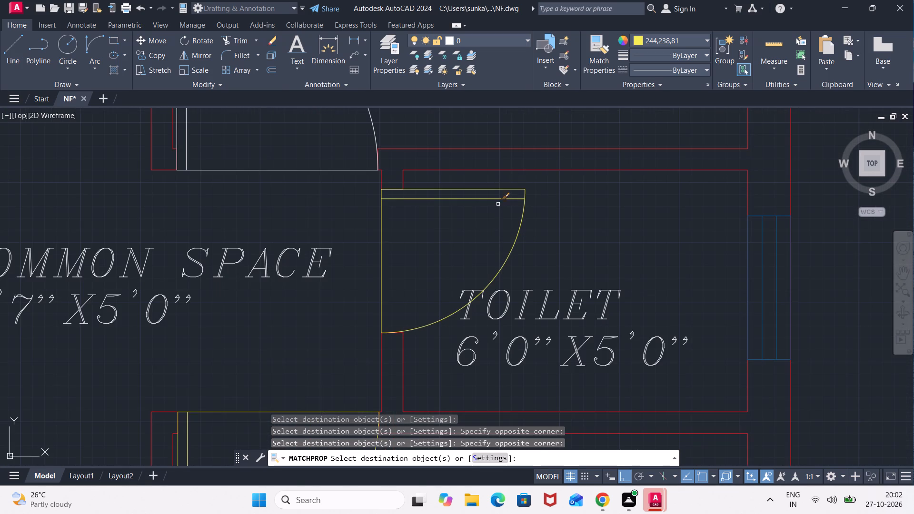
# Apply the yellow sample line's properties to BED ROOM-1's door leaf, swing arc and threshold line.
pyautogui.moveTo(480, 212); pyautogui.dragTo(504, 340, button='middle')
pyautogui.click(385, 170)
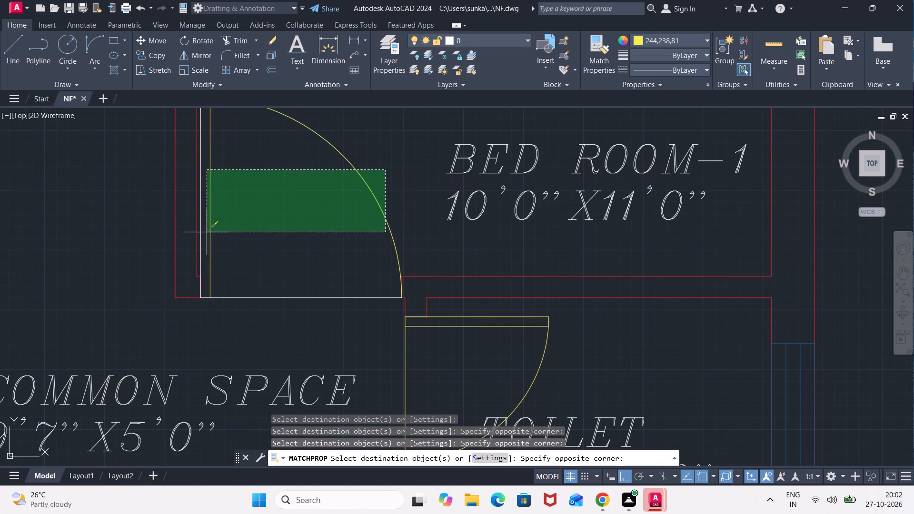
pyautogui.click(200, 247)
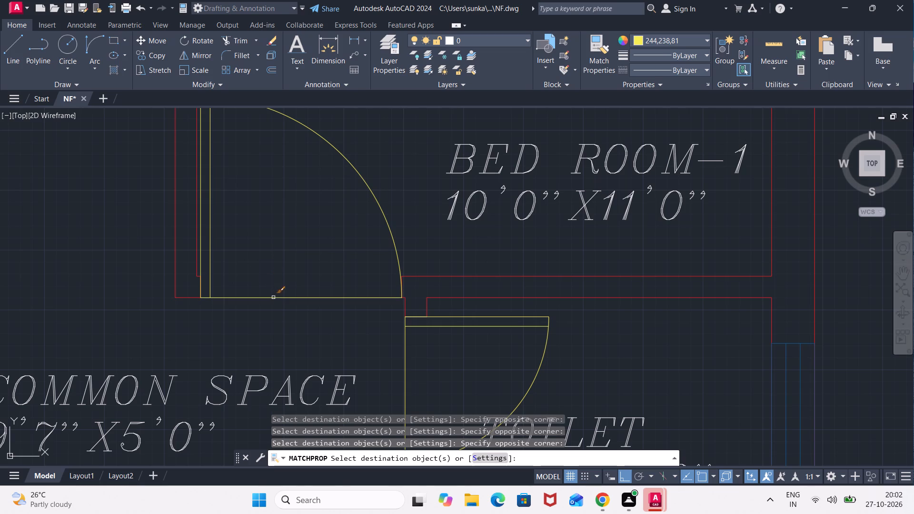
pyautogui.click(273, 297)
# Apply the yellow sample line's properties to STORE's door leaf, swing arc and threshold line.
pyautogui.scroll(-4, 298, 258)
pyautogui.middleClick(299, 243)
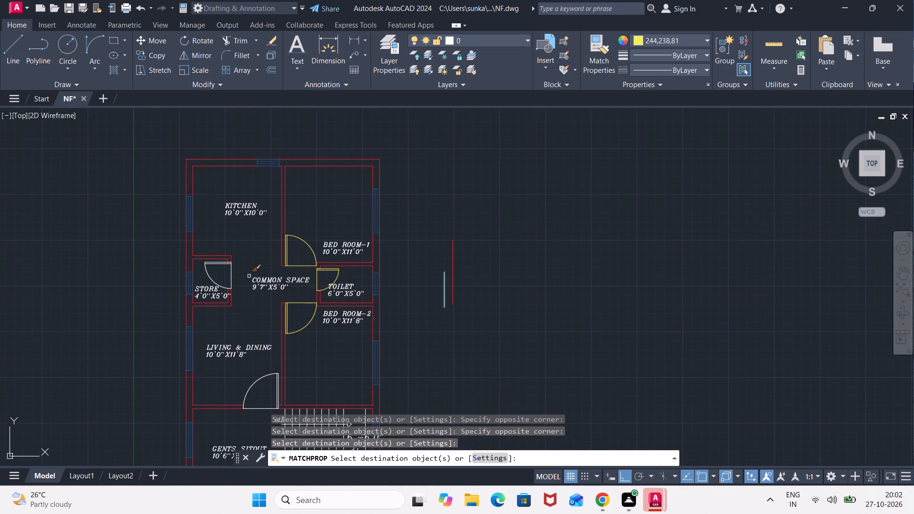
pyautogui.scroll(3, 247, 276)
pyautogui.moveTo(228, 277); pyautogui.dragTo(404, 250, button='middle')
pyautogui.click(355, 242)
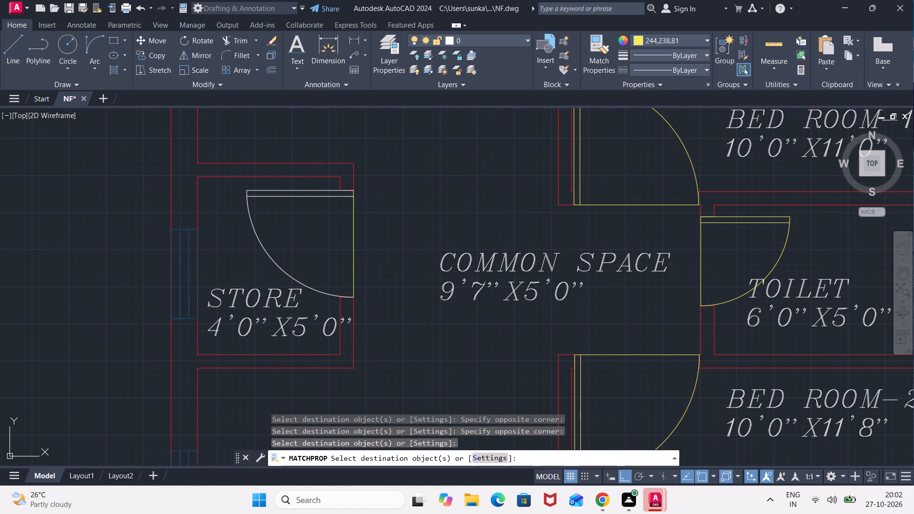
pyautogui.click(299, 181)
pyautogui.click(246, 247)
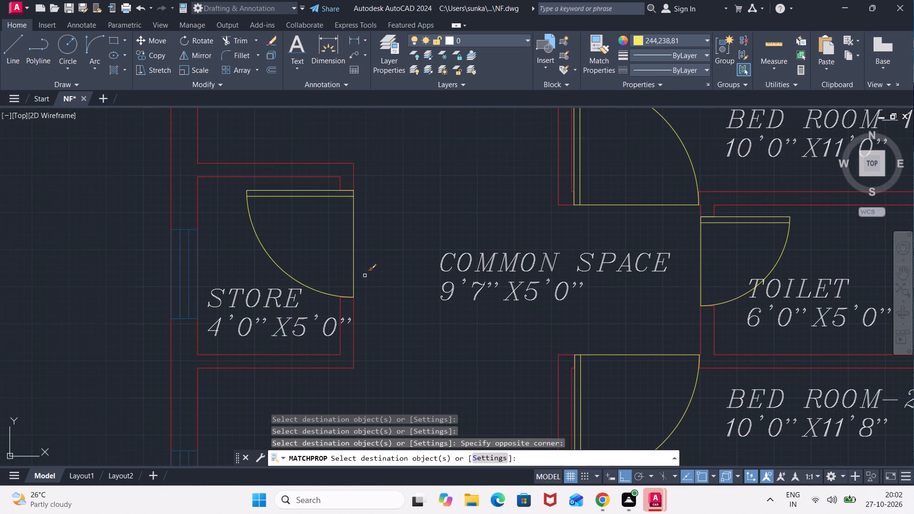
# Apply the yellow sample line's properties to the leaf, swing arc and threshold line of LIVING & DINING's south door.
pyautogui.scroll(-2, 371, 286)
pyautogui.moveTo(389, 304); pyautogui.dragTo(390, 160, button='middle')
pyautogui.moveTo(386, 278); pyautogui.dragTo(359, 205, button='middle')
pyautogui.scroll(2, 400, 235)
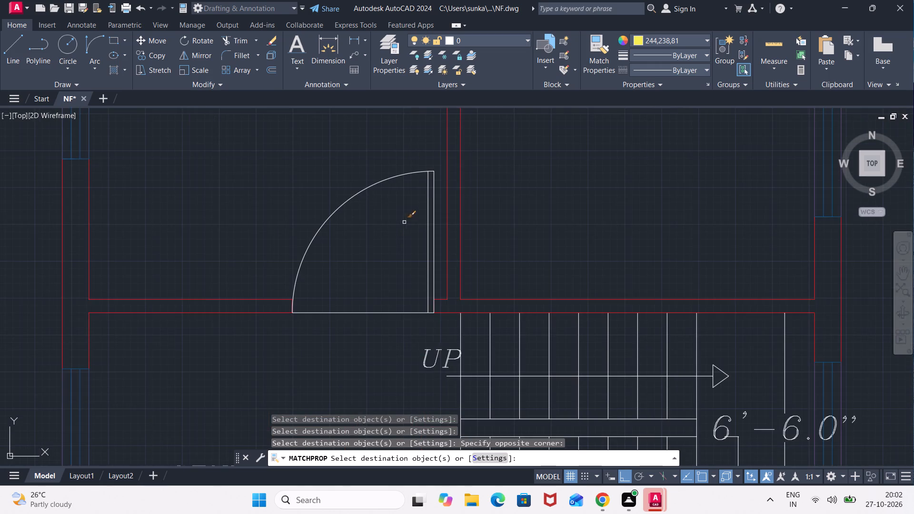
pyautogui.scroll(2, 431, 195)
pyautogui.click(439, 171)
pyautogui.click(202, 242)
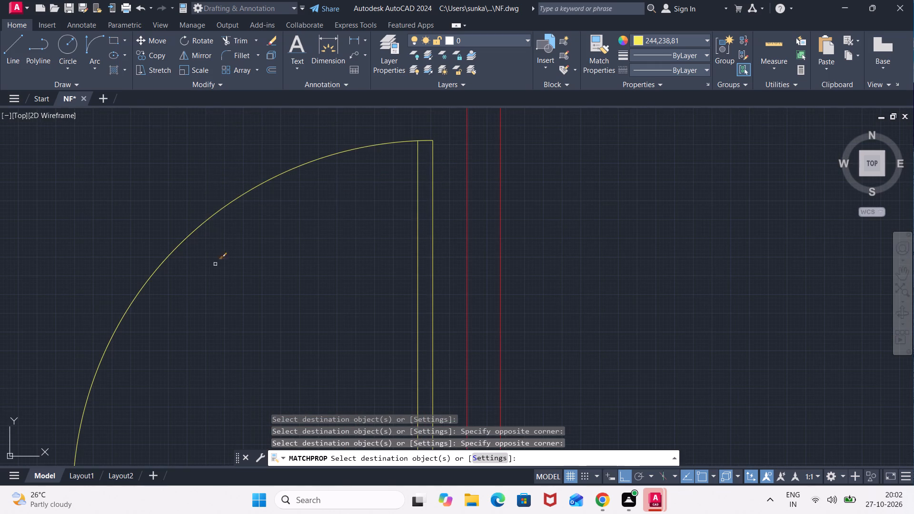
pyautogui.moveTo(237, 318); pyautogui.dragTo(285, 218, button='middle')
pyautogui.moveTo(287, 344); pyautogui.dragTo(326, 226, button='middle')
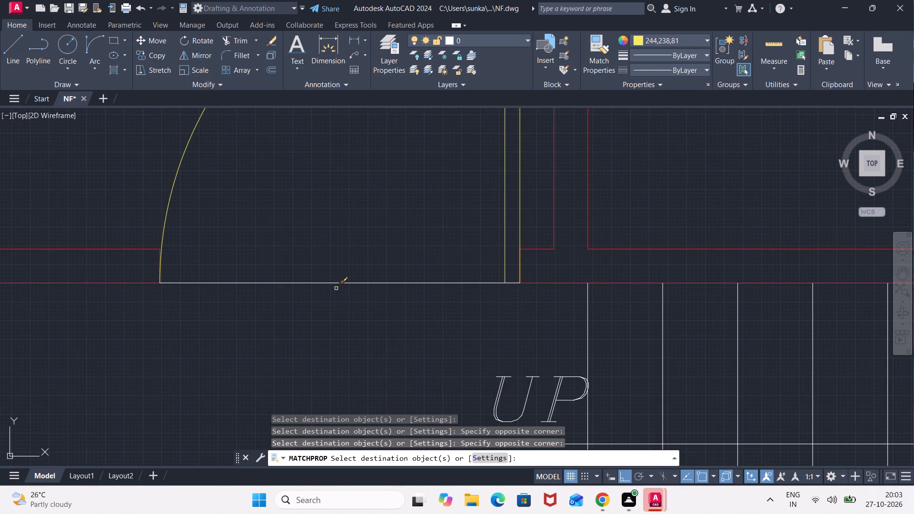
pyautogui.click(341, 282)
# Apply the yellow sample line's properties to the ENTRY door's leaf, swing arc and threshold line, and finish matching.
pyautogui.scroll(-3, 312, 331)
pyautogui.moveTo(301, 341); pyautogui.dragTo(343, 157, button='middle')
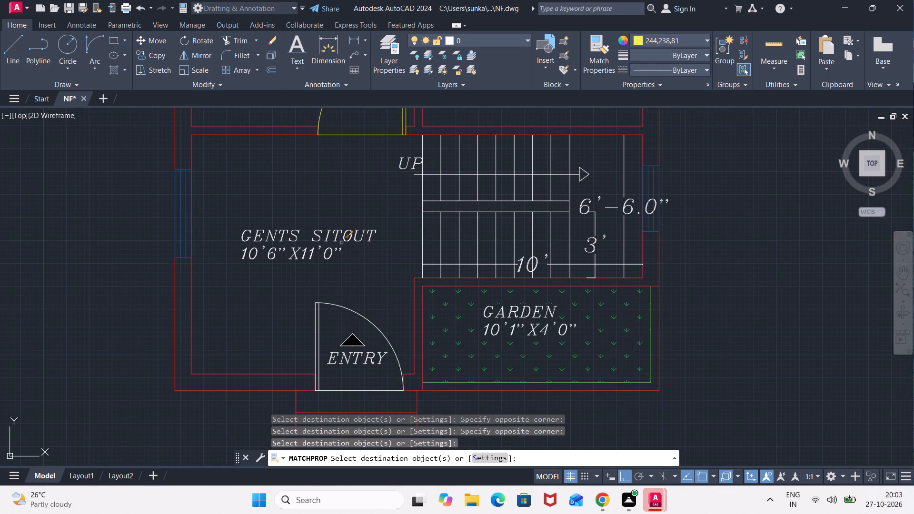
pyautogui.click(377, 291)
pyautogui.click(303, 317)
pyautogui.moveTo(369, 320); pyautogui.dragTo(370, 311)
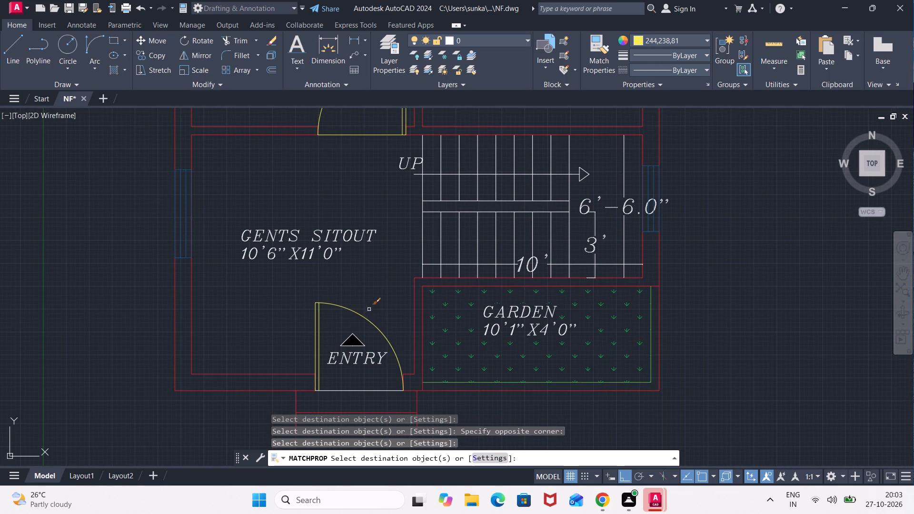
pyautogui.moveTo(366, 307); pyautogui.dragTo(372, 204, button='middle')
pyautogui.click(373, 287)
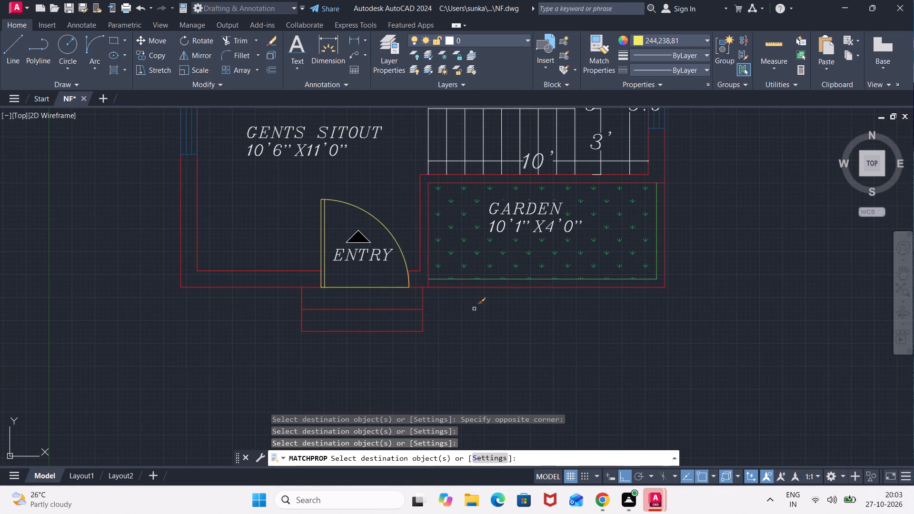
pyautogui.scroll(-2, 633, 342)
pyautogui.moveTo(707, 229); pyautogui.dragTo(666, 366, button='middle')
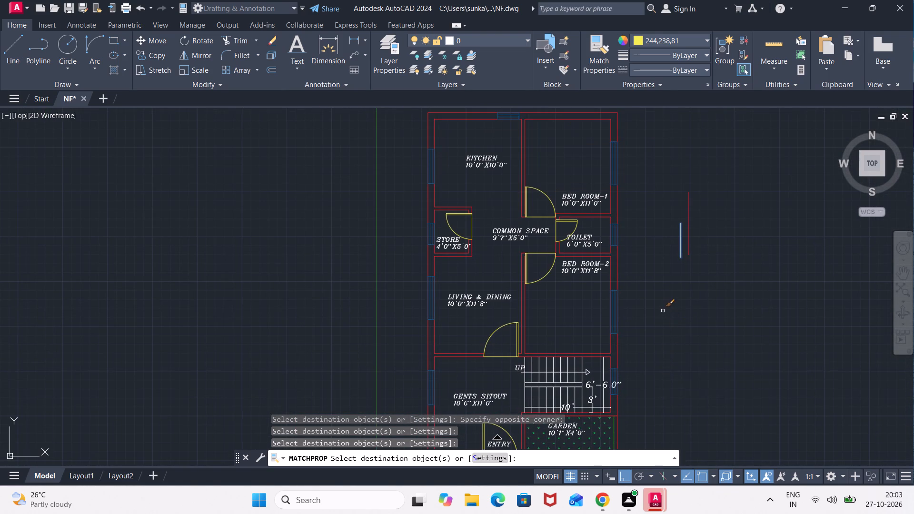
pyautogui.press('Escape')
# Set the current colour to Cyan and draw a short vertical sample line between the plan and the yellow sample line.
pyautogui.click(637, 40)
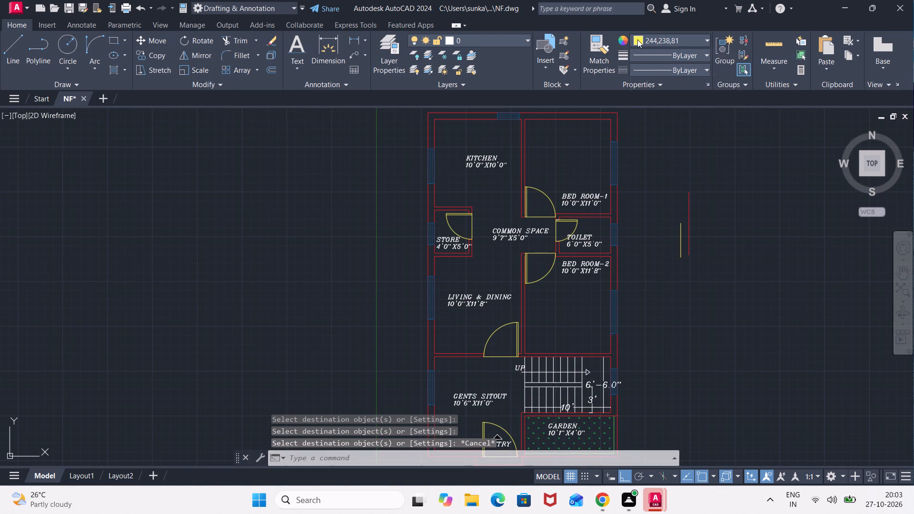
pyautogui.click(672, 151)
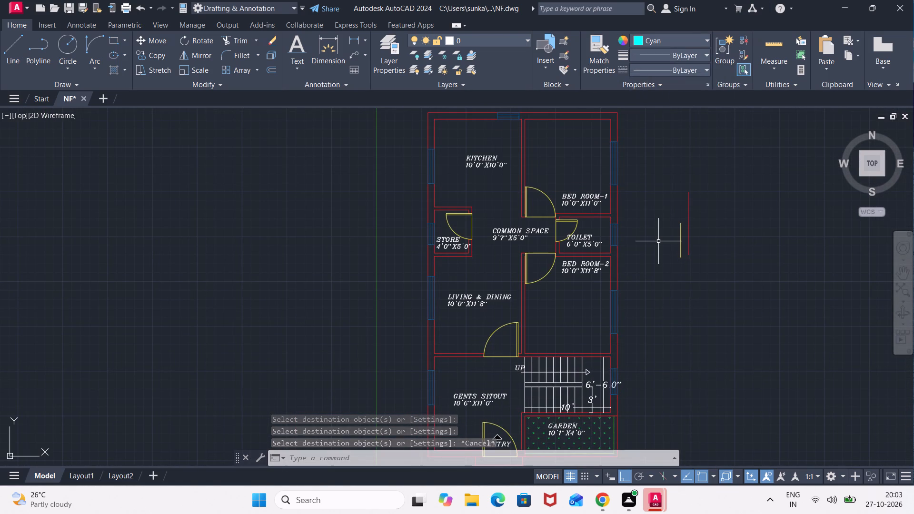
pyautogui.press('l')
pyautogui.press('Return')
pyautogui.click(666, 260)
pyautogui.click(668, 204)
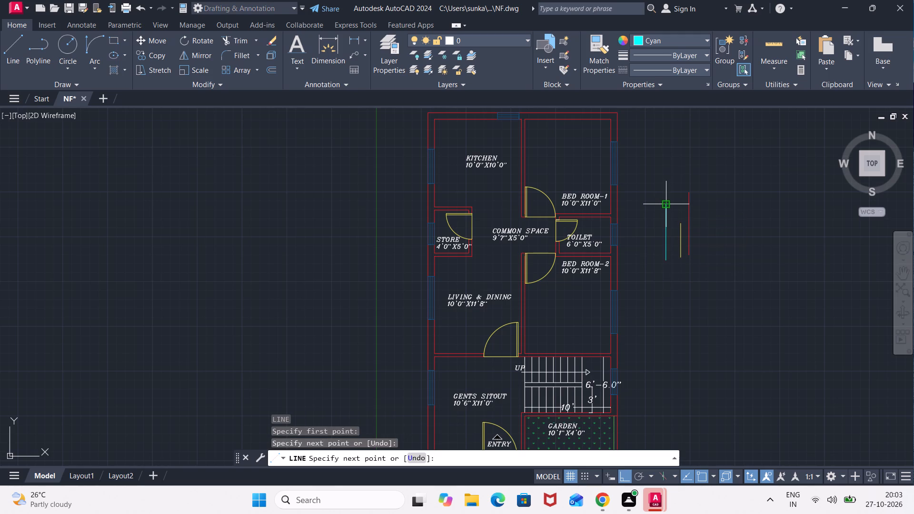
pyautogui.press('Escape')
# Apply the cyan sample line's properties to the name and size texts of BED ROOM-1 and KITCHEN.
pyautogui.click(596, 59)
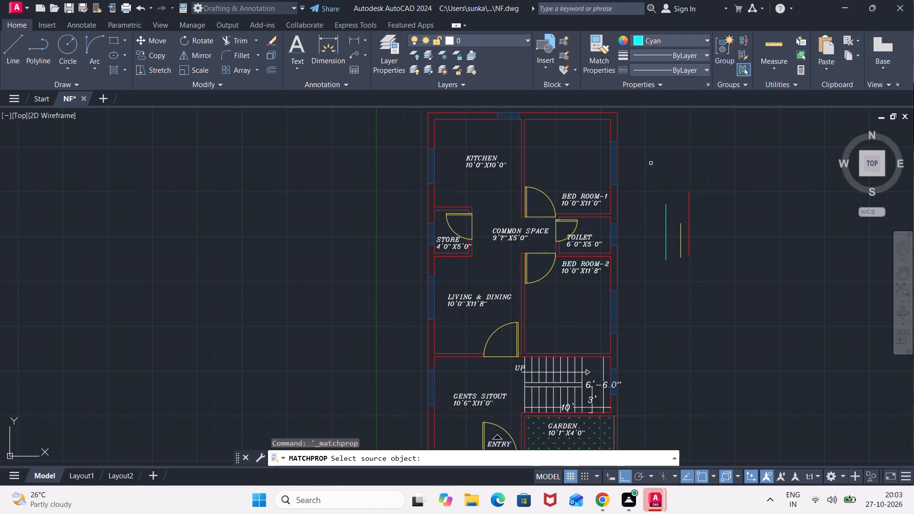
pyautogui.click(666, 204)
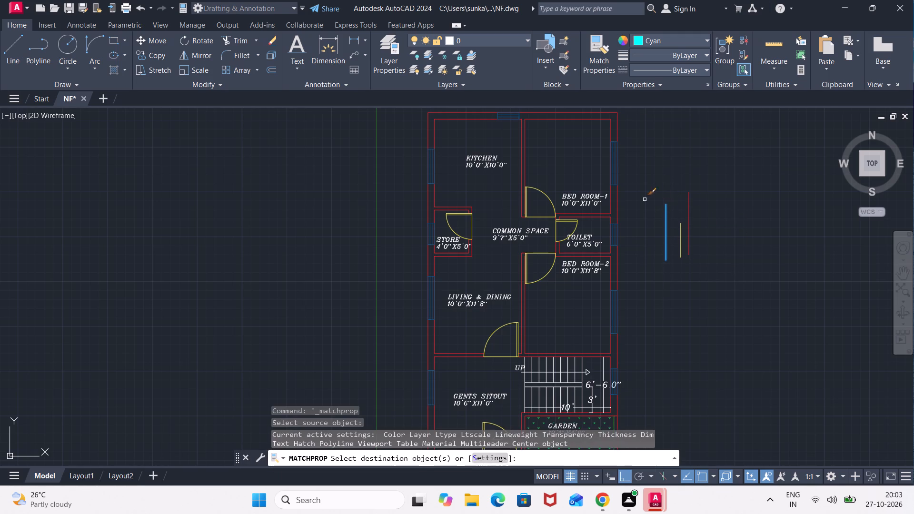
pyautogui.click(596, 193)
pyautogui.click(592, 202)
pyautogui.click(493, 155)
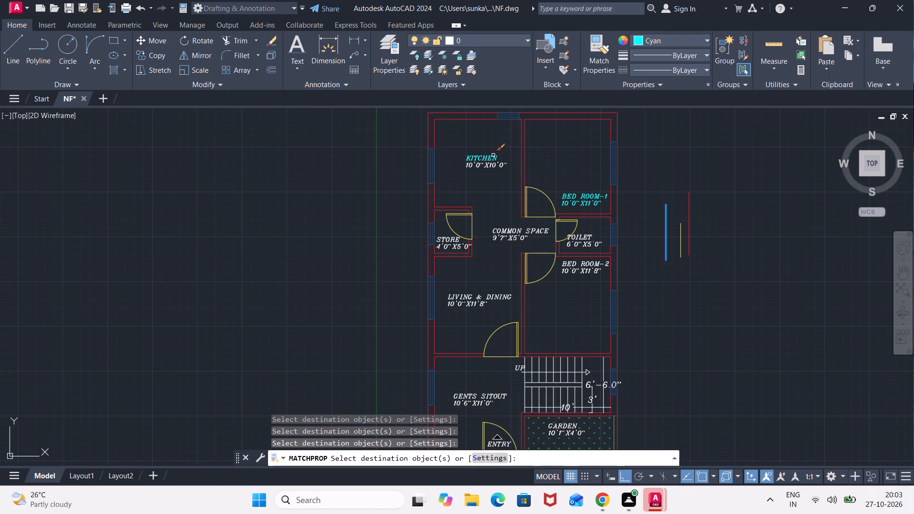
pyautogui.click(493, 168)
# Apply the cyan sample line's properties to the name and size texts of COMMON SPACE, STORE, LIVING & DINING and TOILET.
pyautogui.click(506, 228)
pyautogui.click(508, 238)
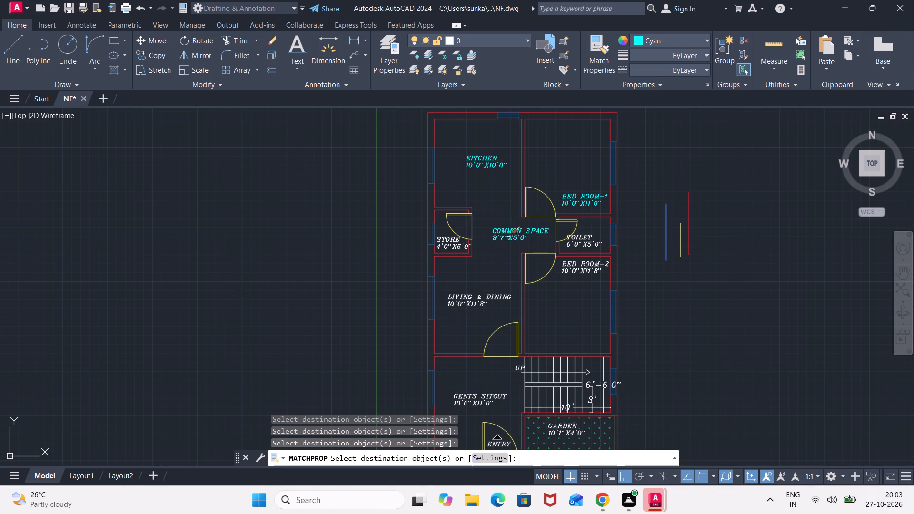
pyautogui.click(458, 246)
pyautogui.click(455, 240)
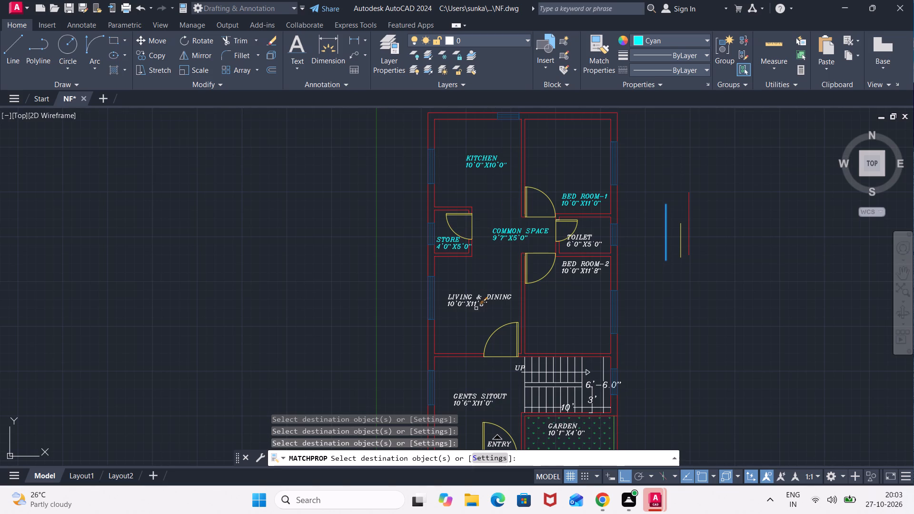
pyautogui.click(476, 300)
pyautogui.click(476, 302)
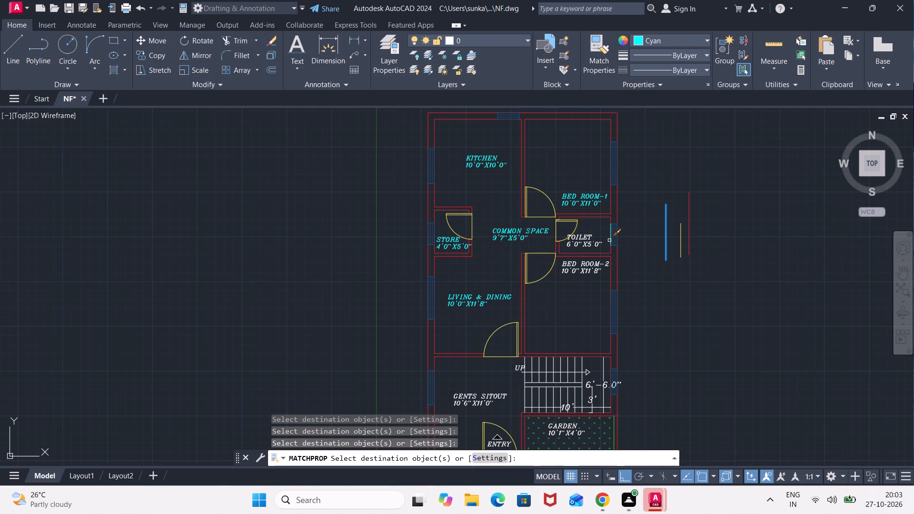
pyautogui.click(601, 246)
pyautogui.click(577, 237)
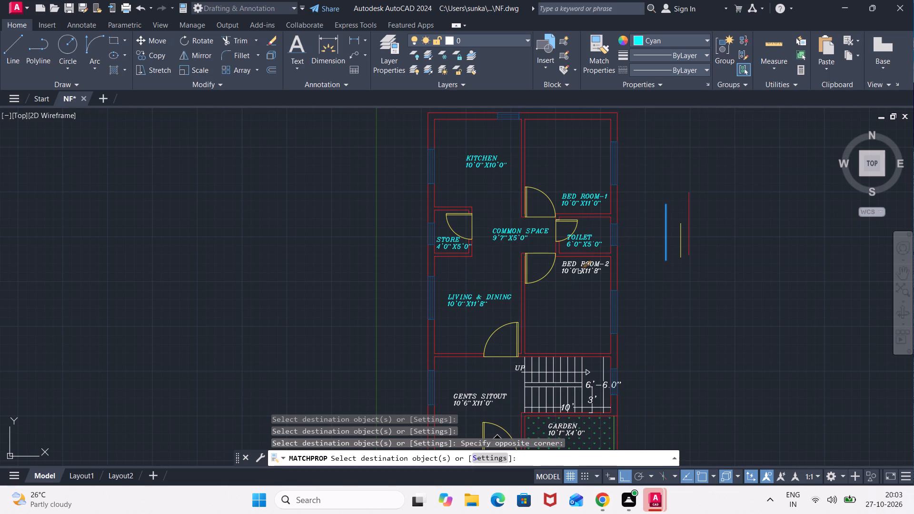
# Apply the cyan sample line's properties to the BED ROOM-2, GENTS SITOUT and GARDEN name and size texts and the ENTRY label.
pyautogui.click(581, 262)
pyautogui.click(582, 272)
pyautogui.moveTo(556, 281); pyautogui.dragTo(560, 217, button='middle')
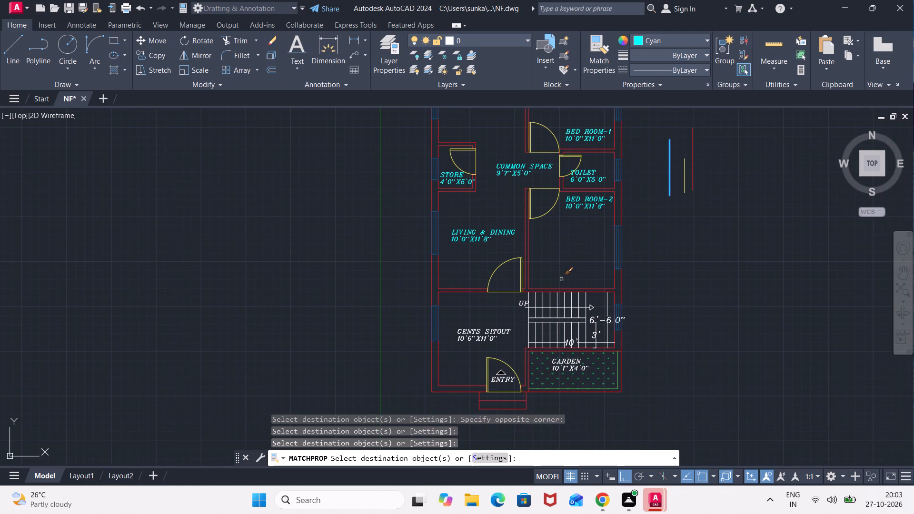
pyautogui.moveTo(557, 263); pyautogui.dragTo(590, 188, button='middle')
pyautogui.click(534, 255)
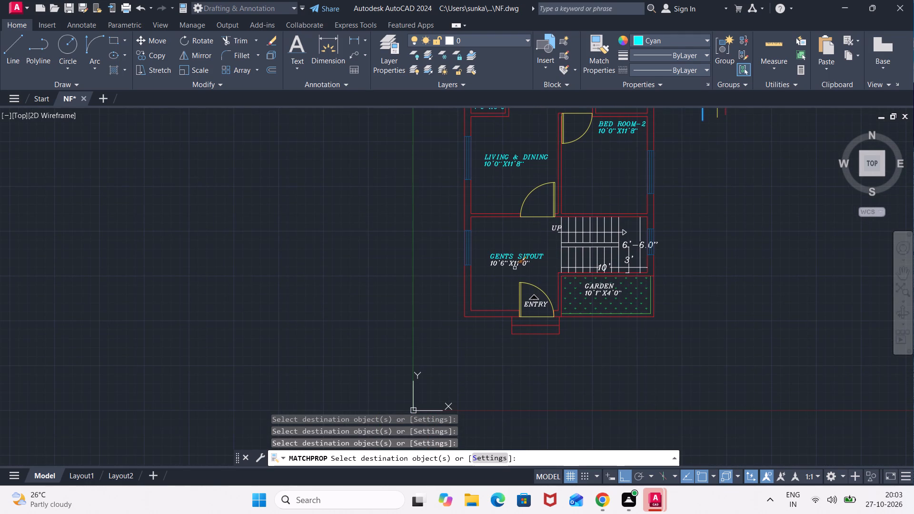
pyautogui.click(514, 263)
pyautogui.click(529, 303)
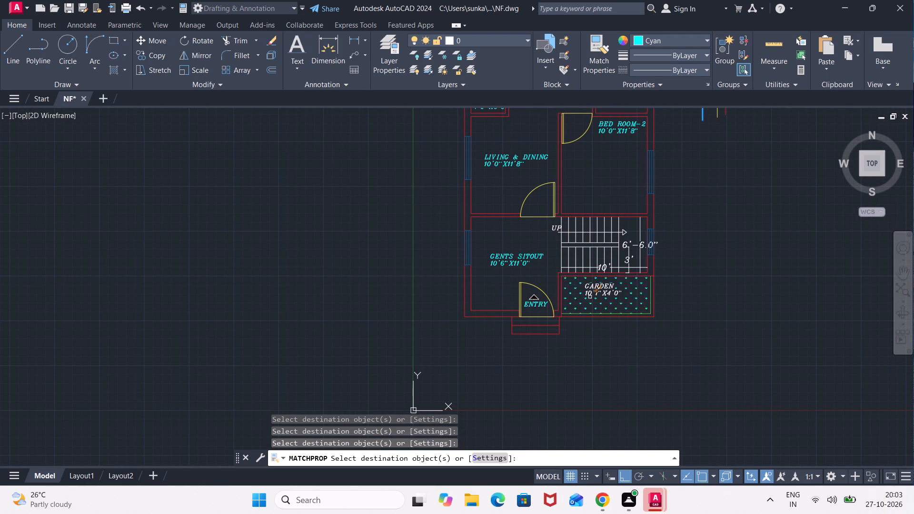
pyautogui.scroll(2, 602, 285)
pyautogui.click(601, 288)
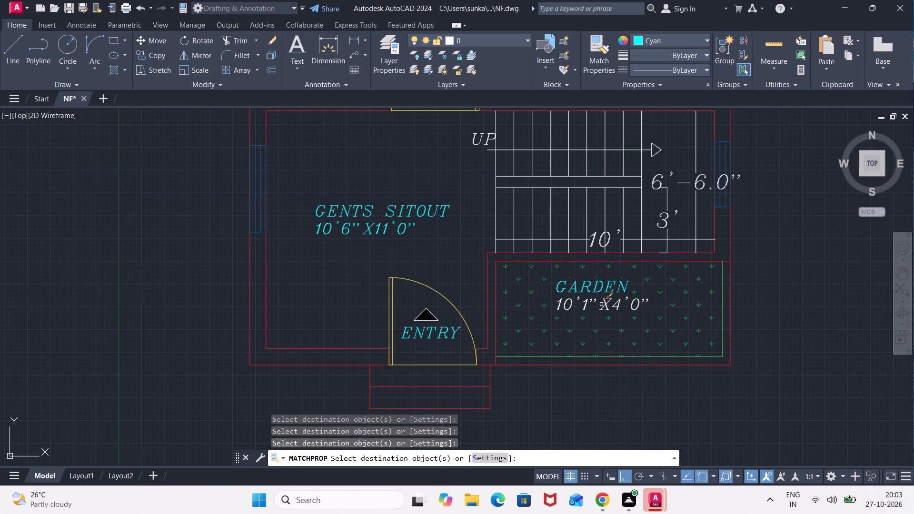
pyautogui.click(605, 302)
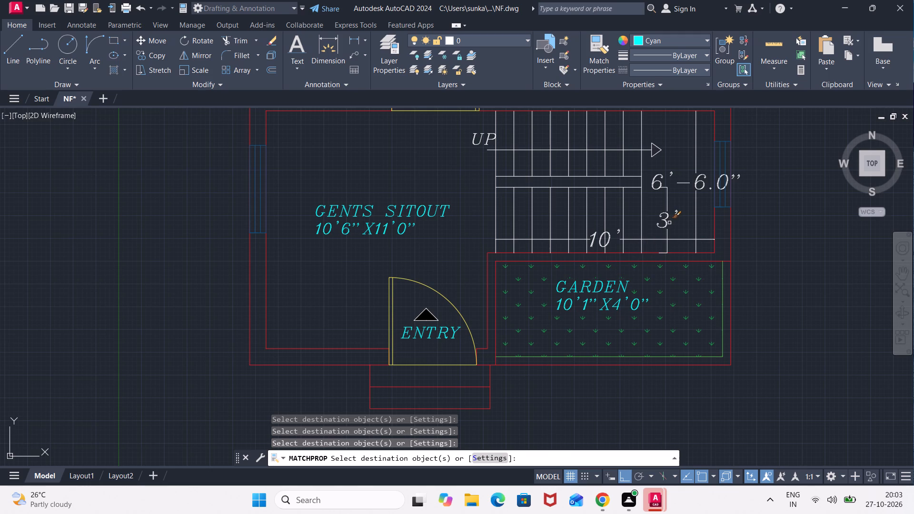
# Apply the cyan sample line's properties to the staircase's 3', 6'-6.0" and 10' dimensions and the UP label, and finish matching.
pyautogui.click(663, 228)
pyautogui.click(660, 178)
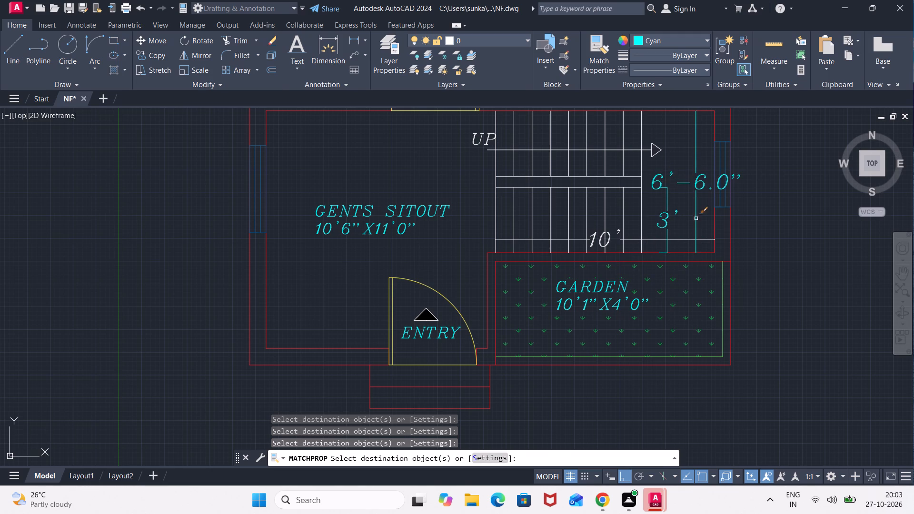
pyautogui.click(595, 235)
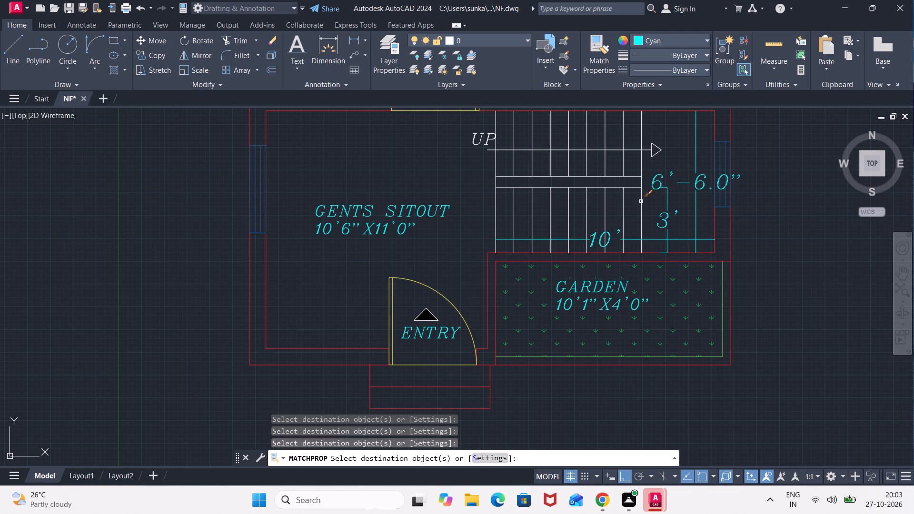
pyautogui.moveTo(666, 145); pyautogui.dragTo(697, 198, button='middle')
pyautogui.click(518, 188)
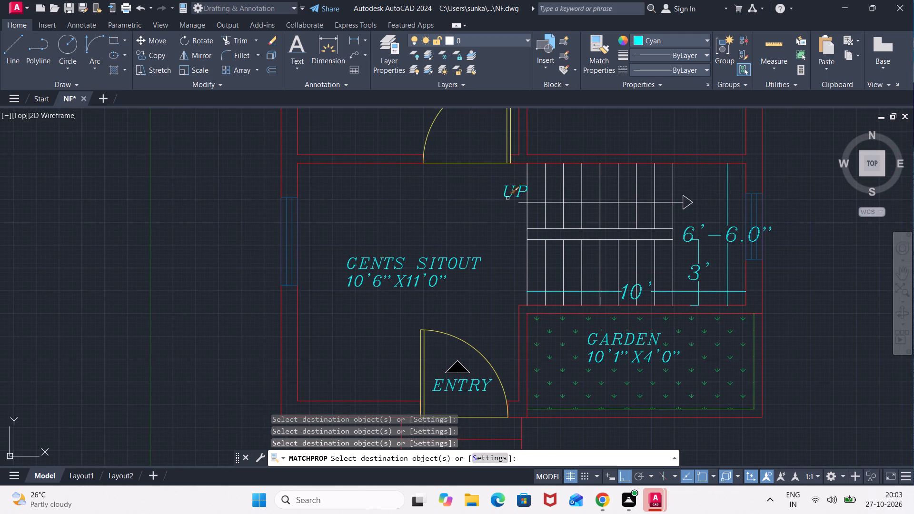
pyautogui.scroll(-3, 451, 221)
pyautogui.moveTo(449, 221); pyautogui.dragTo(457, 277, button='middle')
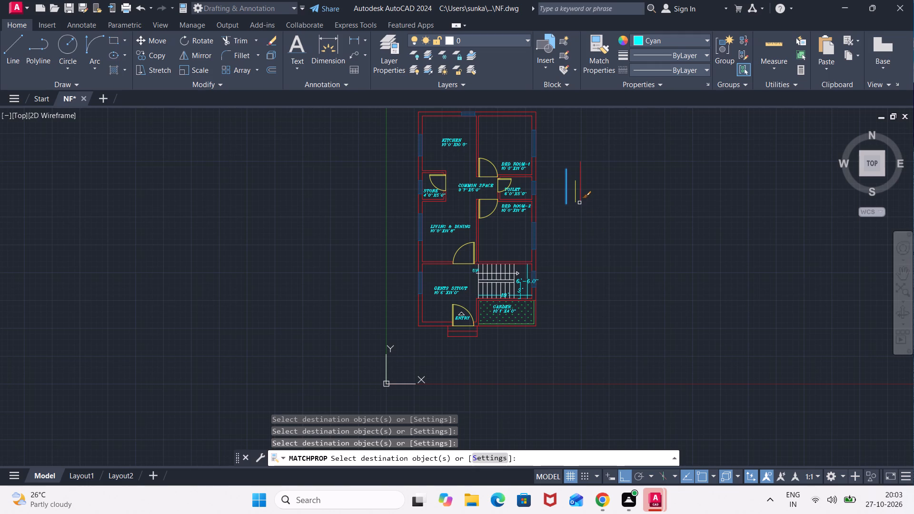
pyautogui.press('Escape')
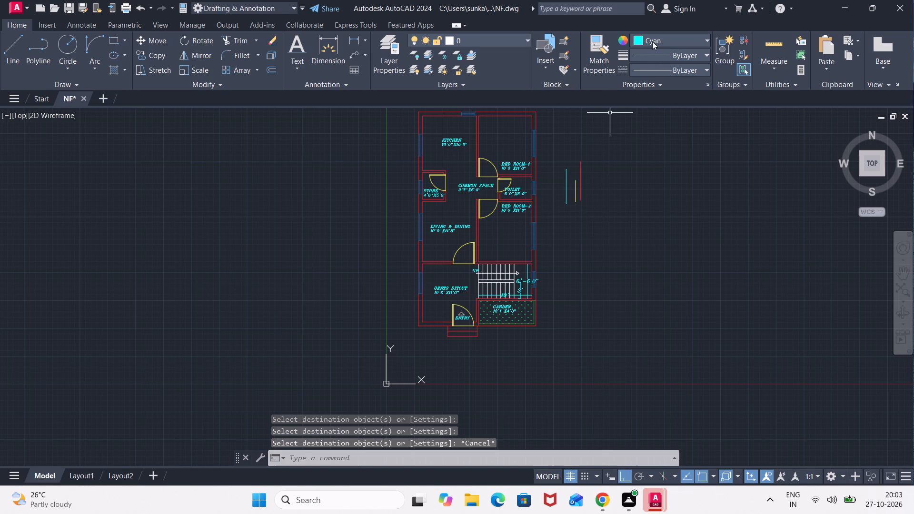
# Set the current colour to purple 169,83,160 and draw a short vertical sample line east of the plan.
pyautogui.click(635, 40)
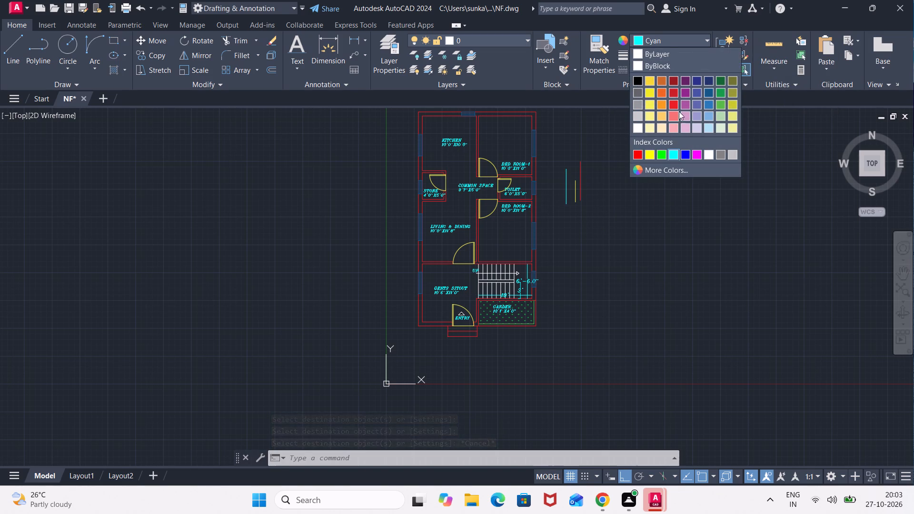
pyautogui.click(685, 104)
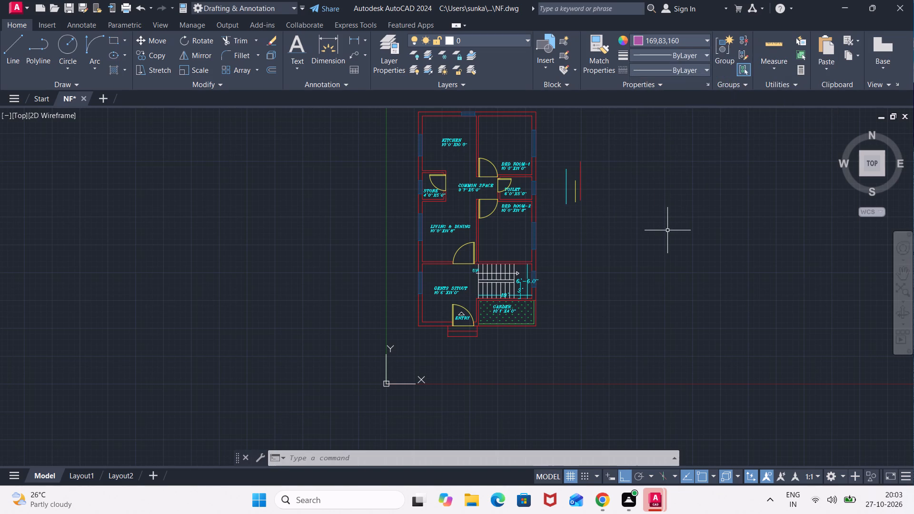
pyautogui.press('l')
pyautogui.press('Return')
pyautogui.click(652, 257)
pyautogui.click(656, 193)
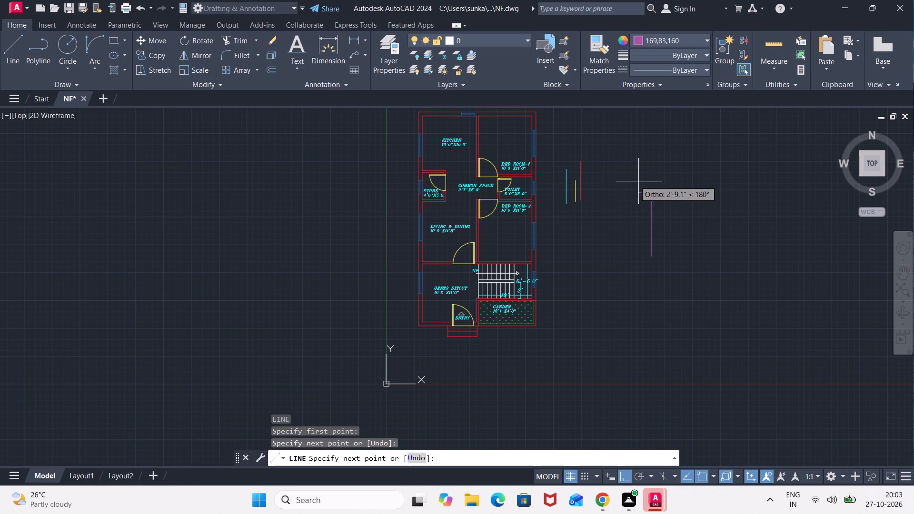
pyautogui.press('Escape')
# Apply the purple sample line's properties to the staircase's treads, central divider lines and direction arrow, and finish matching.
pyautogui.click(602, 55)
pyautogui.click(649, 210)
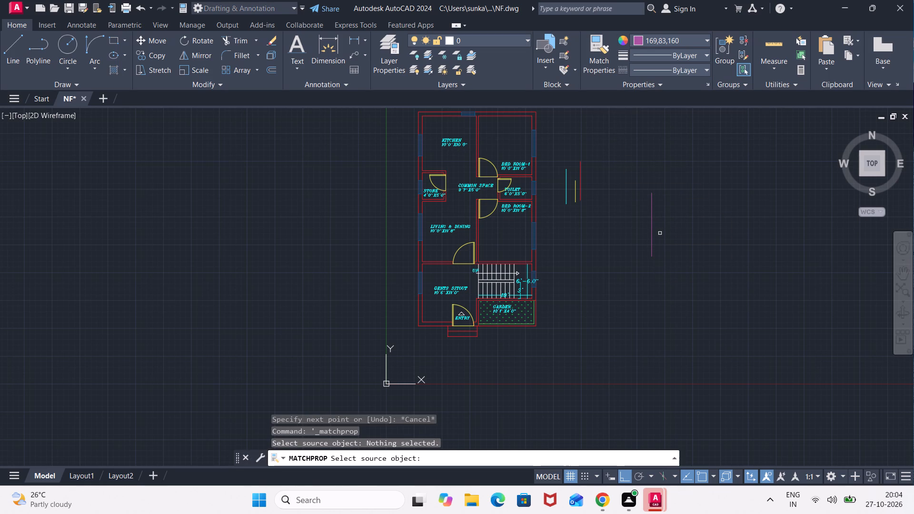
pyautogui.click(652, 233)
pyautogui.moveTo(578, 254); pyautogui.dragTo(599, 219, button='middle')
pyautogui.scroll(3, 554, 242)
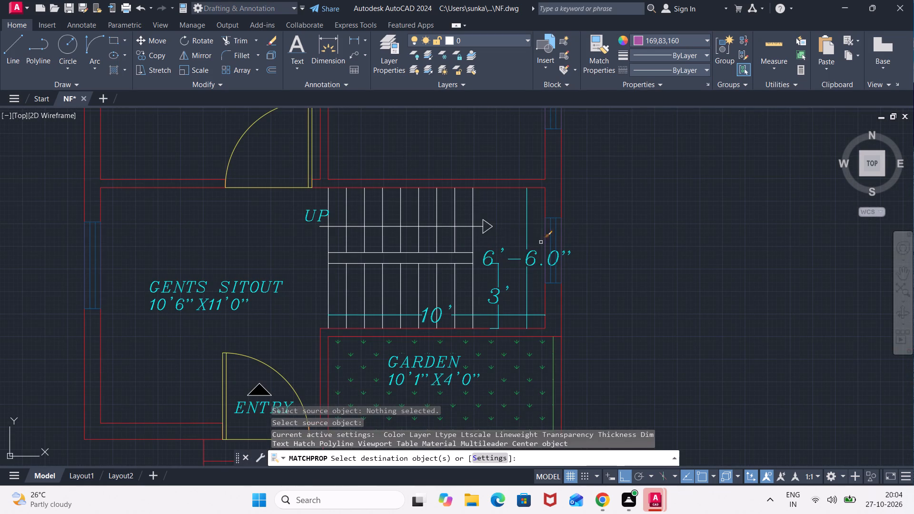
pyautogui.click(489, 206)
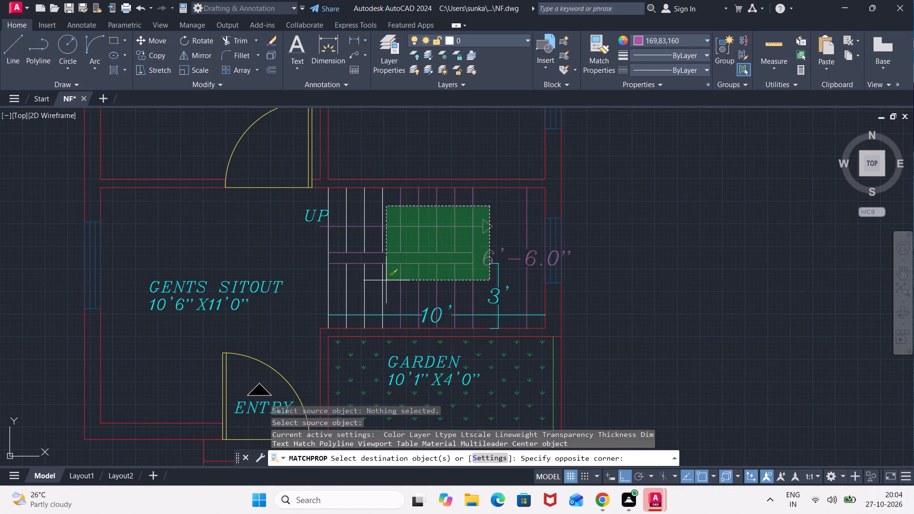
pyautogui.click(424, 232)
pyautogui.click(451, 241)
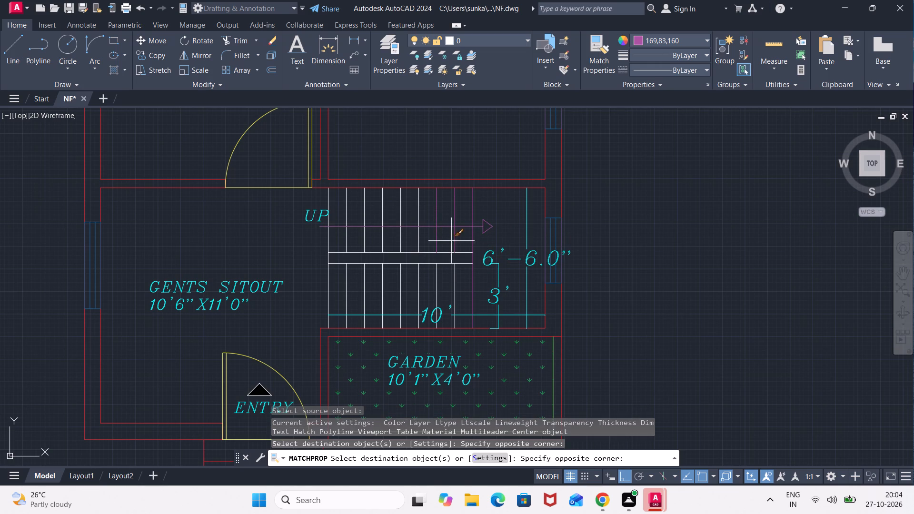
pyautogui.click(318, 279)
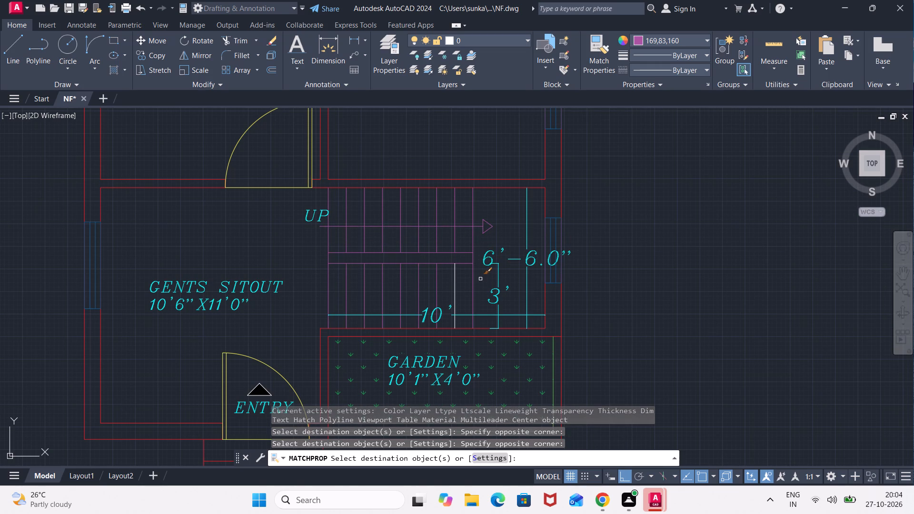
pyautogui.click(455, 286)
pyautogui.press('Escape')
# Erase the purple, cyan, yellow and red sample lines east of the plan.
pyautogui.scroll(-2, 497, 233)
pyautogui.moveTo(560, 190); pyautogui.dragTo(563, 257, button='middle')
pyautogui.moveTo(728, 193); pyautogui.dragTo(714, 198)
pyautogui.click(621, 217)
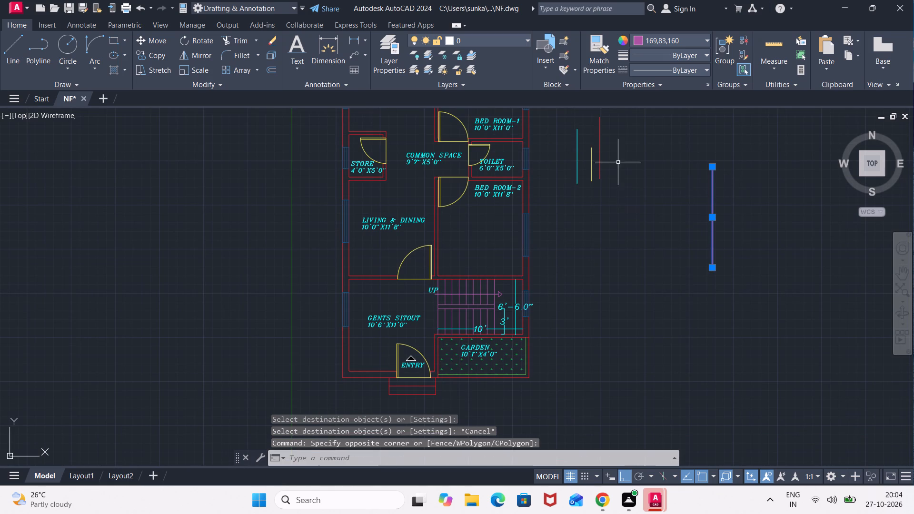
pyautogui.moveTo(608, 138); pyautogui.dragTo(602, 144)
pyautogui.click(557, 178)
pyautogui.press('Delete')
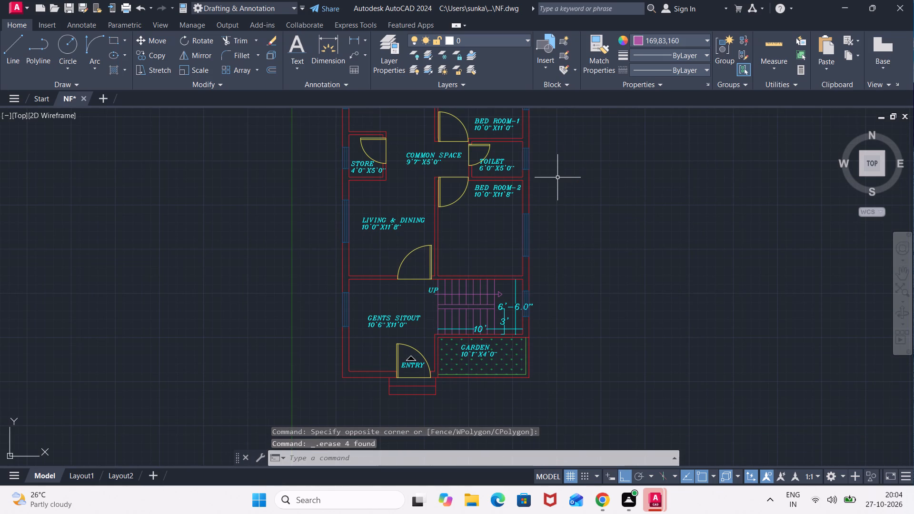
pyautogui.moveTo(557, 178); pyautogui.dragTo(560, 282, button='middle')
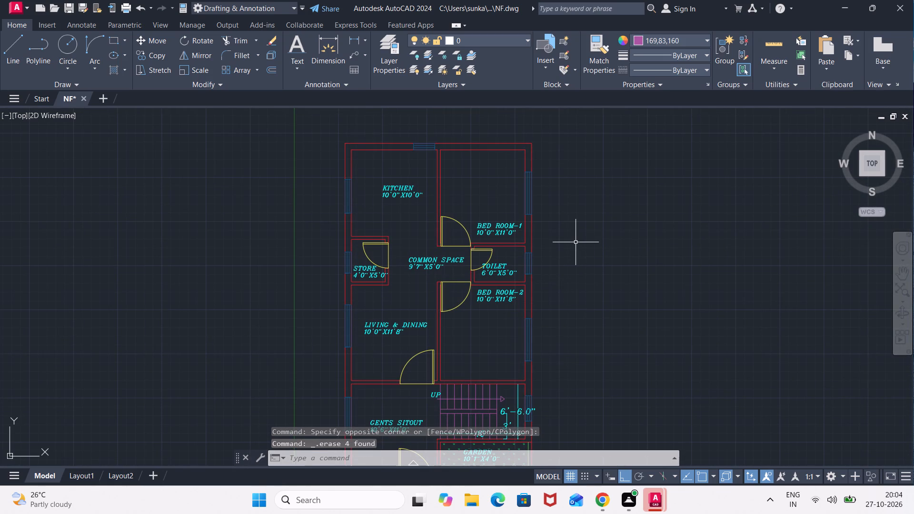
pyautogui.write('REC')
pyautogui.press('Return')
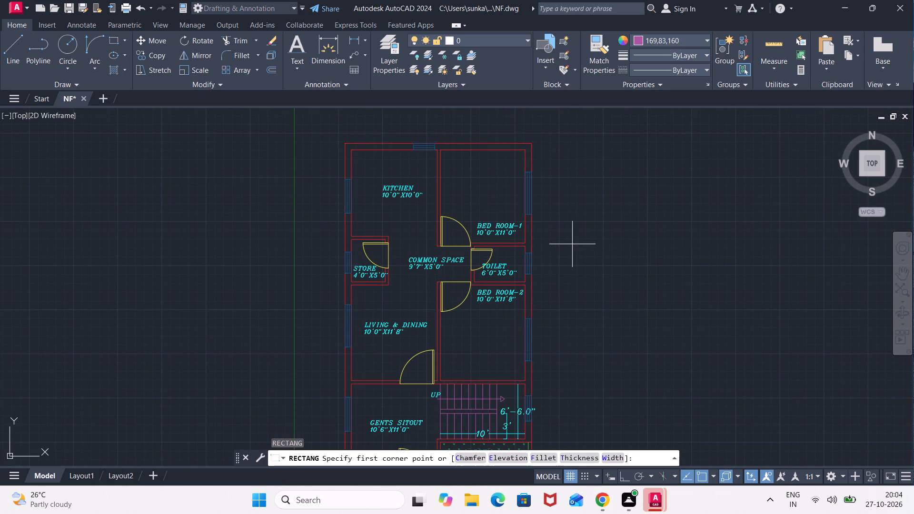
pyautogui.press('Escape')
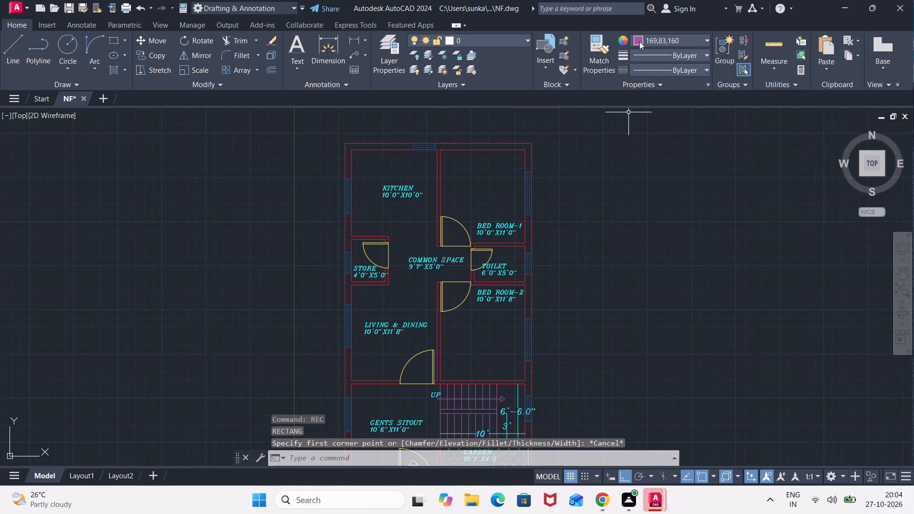
# Set the current colour to 254,204,102 and draw a rectangle 4.5' long and 6.25' wide east of the plan.
pyautogui.click(639, 41)
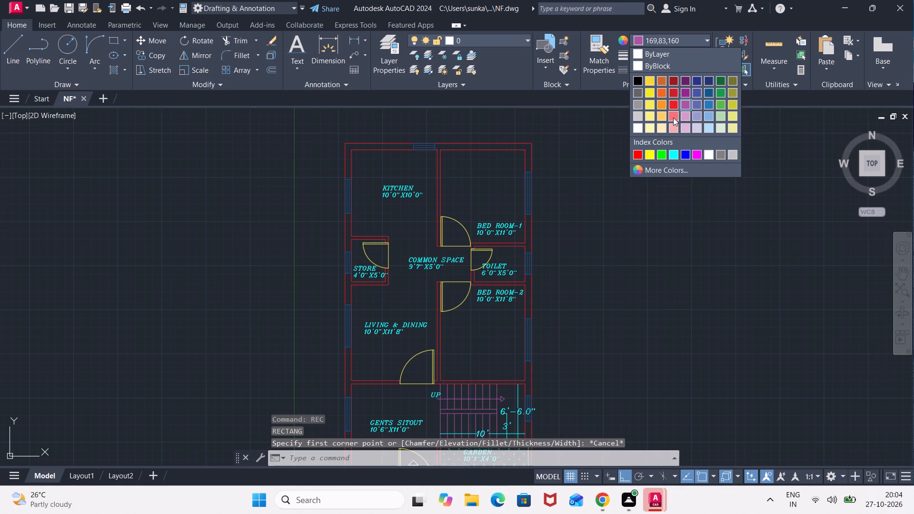
pyautogui.click(664, 118)
pyautogui.write('RE')
pyautogui.press('c')
pyautogui.press('Return')
pyautogui.click(641, 168)
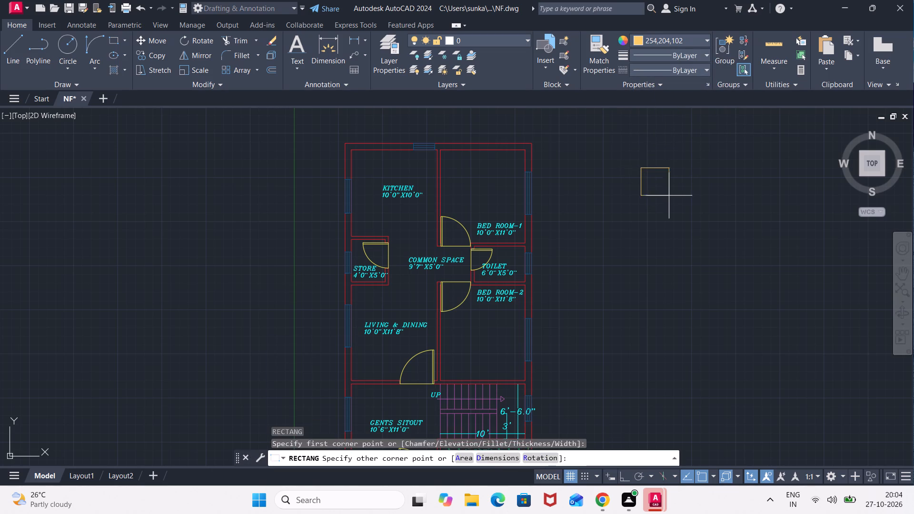
pyautogui.click(487, 458)
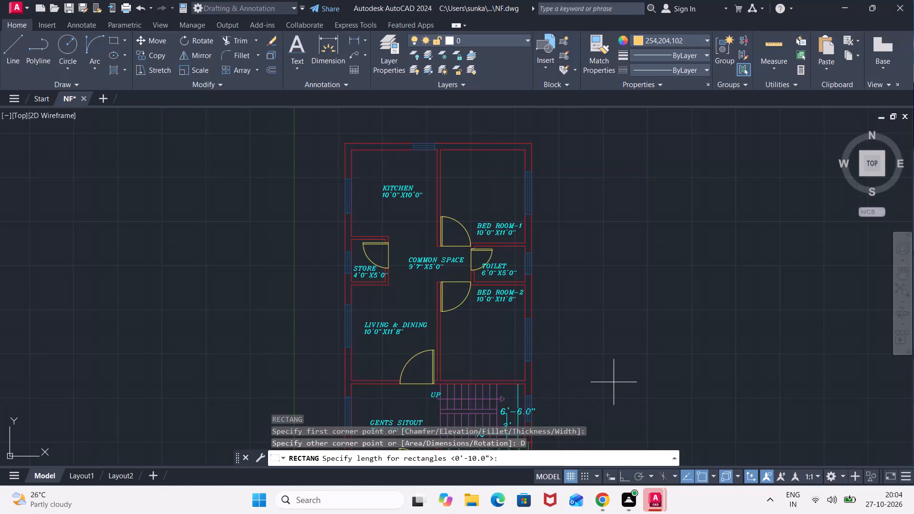
pyautogui.write("4.5'")
pyautogui.press('Return')
pyautogui.write("6.25'")
pyautogui.press('Return')
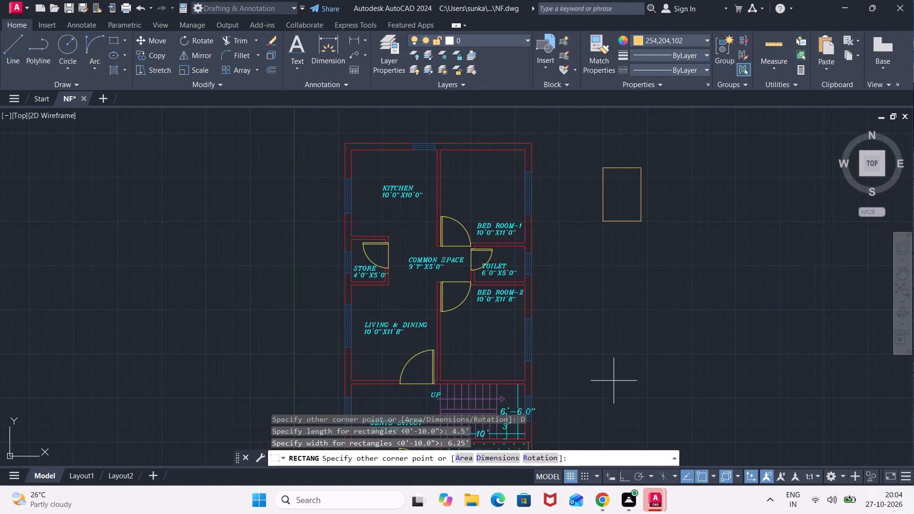
pyautogui.click(629, 216)
# Offset the new rectangle 1" inward.
pyautogui.scroll(1, 613, 212)
pyautogui.moveTo(616, 208); pyautogui.dragTo(606, 270, button='middle')
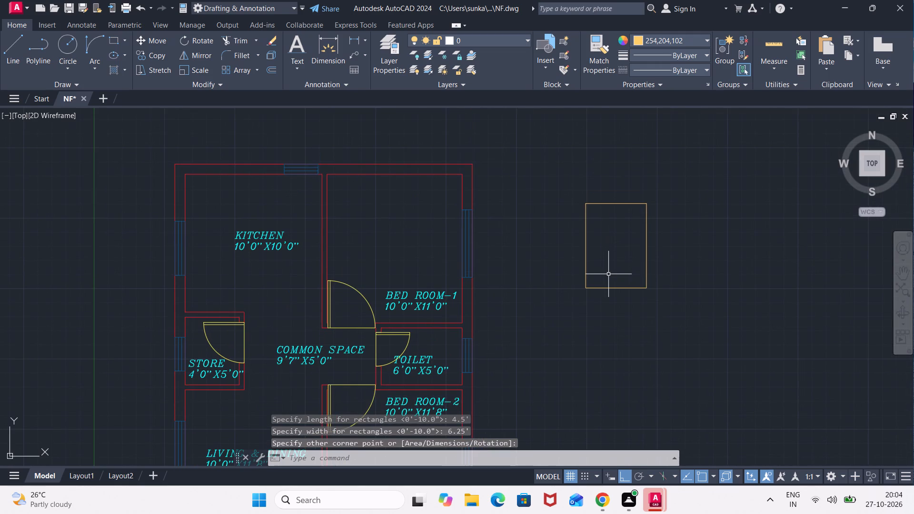
pyautogui.press('o')
pyautogui.press('Return')
pyautogui.write('1"')
pyautogui.press('Return')
pyautogui.scroll(2, 594, 247)
pyautogui.click(570, 279)
pyautogui.click(616, 269)
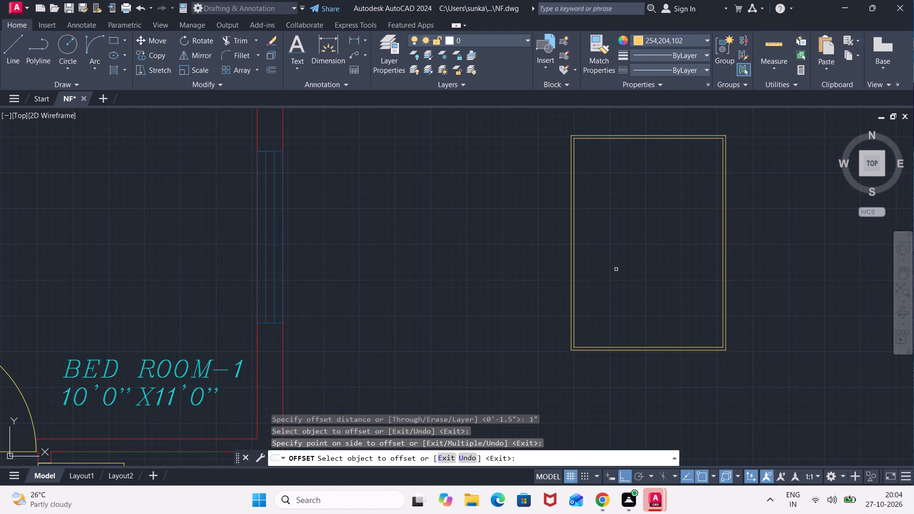
pyautogui.press('Escape')
# Draw a horizontal line across the inner rectangle, from side to side near its upper end.
pyautogui.press('l')
pyautogui.press('Return')
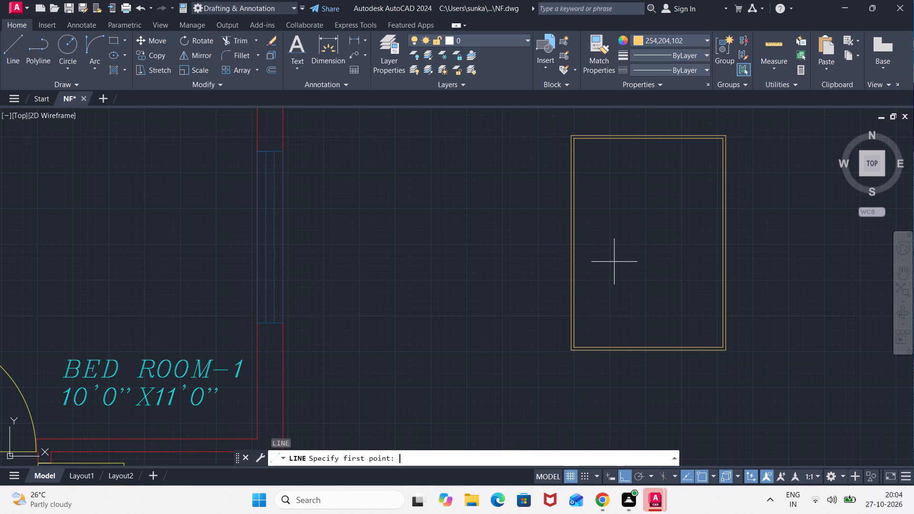
pyautogui.scroll(1, 580, 188)
pyautogui.moveTo(571, 172); pyautogui.dragTo(548, 250, button='middle')
pyautogui.click(546, 259)
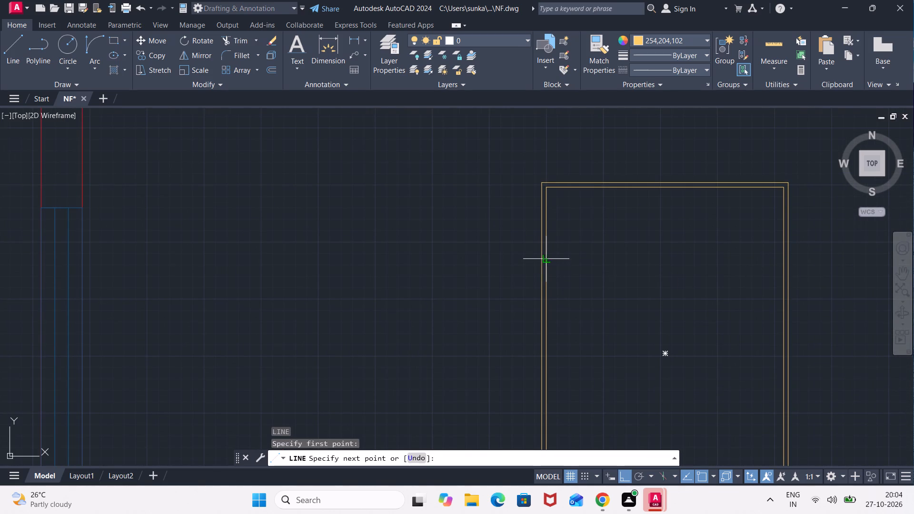
pyautogui.click(785, 259)
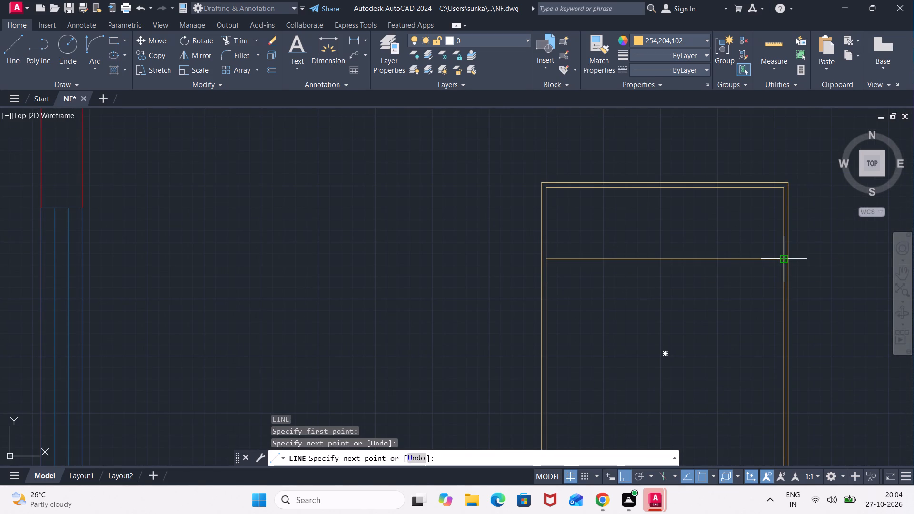
pyautogui.press('Escape')
# Offset the horizontal line inside the rectangle 1" downward.
pyautogui.press('o')
pyautogui.press('Return')
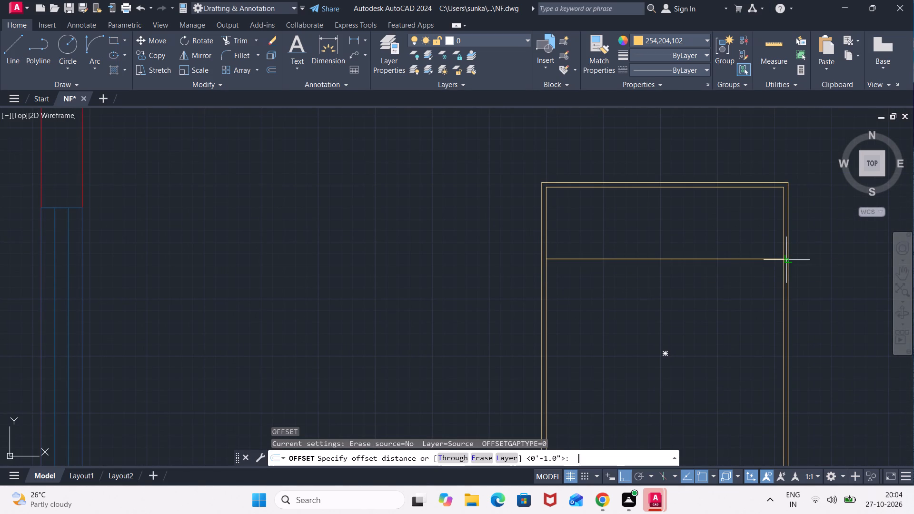
pyautogui.press('Return')
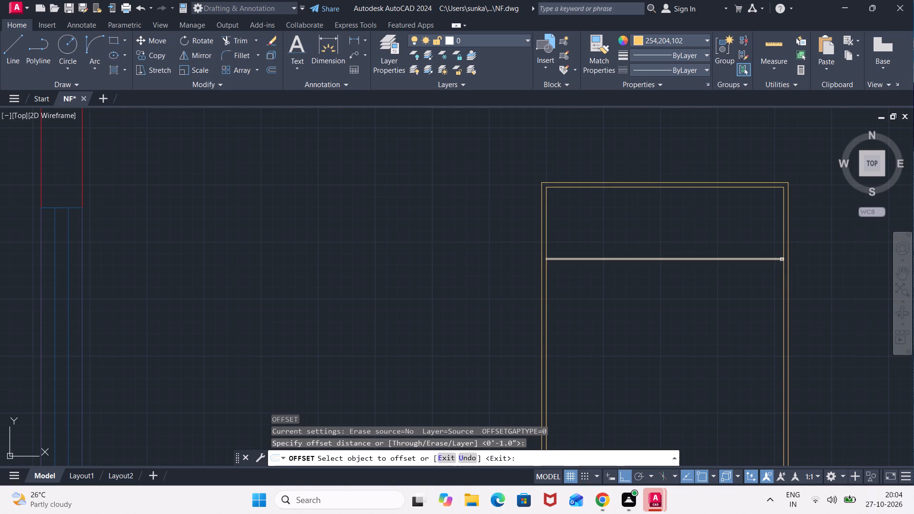
pyautogui.click(781, 259)
pyautogui.click(778, 293)
pyautogui.press('Escape')
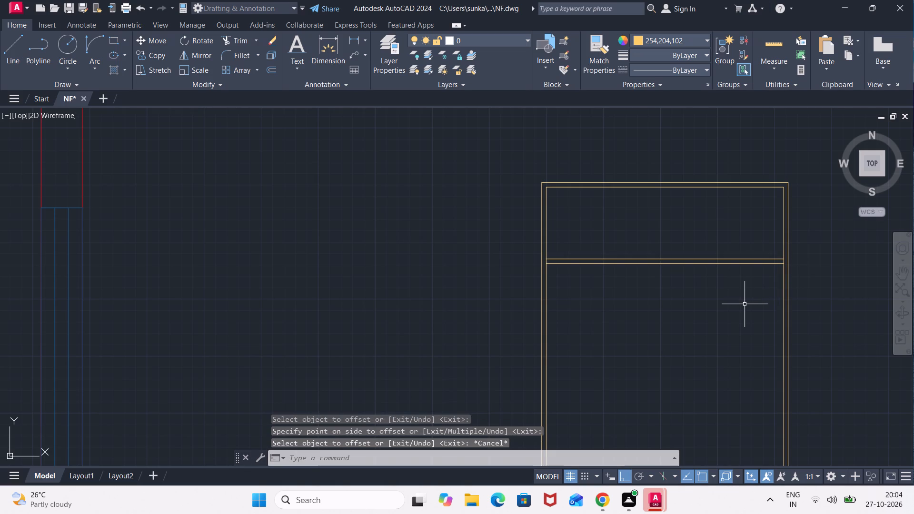
# Draw the west flap: a diagonal from the lower horizontal line's midpoint to the inner west side, 1' east, and back to the midpoint.
pyautogui.press('l')
pyautogui.press('Return')
pyautogui.click(665, 266)
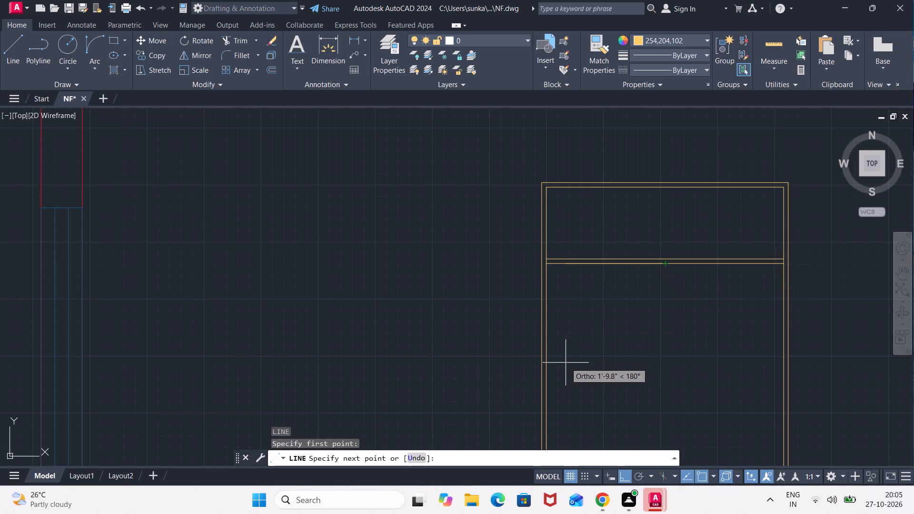
pyautogui.press('F8')
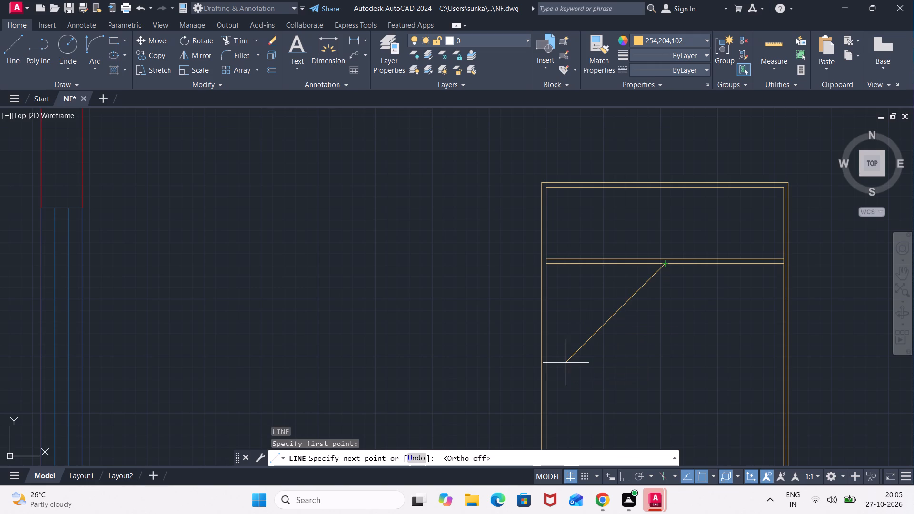
pyautogui.click(546, 384)
pyautogui.write("1'")
pyautogui.press('Return')
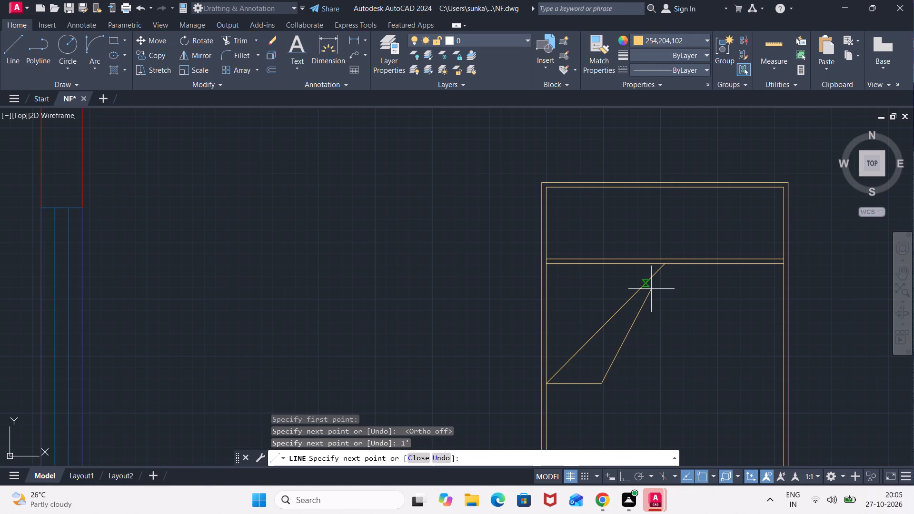
pyautogui.click(663, 265)
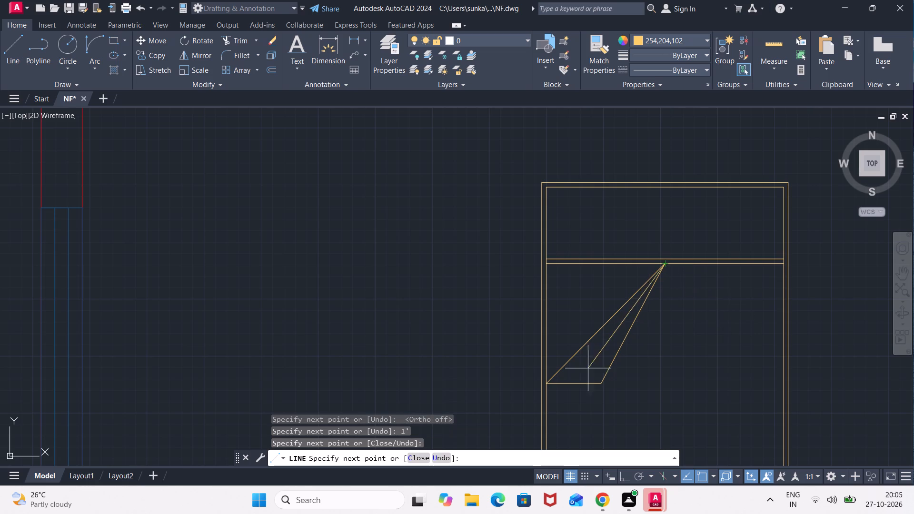
# Continue with a matching east flap: a diagonal to the inner east side, 1' west, and back to the midpoint.
pyautogui.click(781, 384)
pyautogui.write("1'")
pyautogui.press('Return')
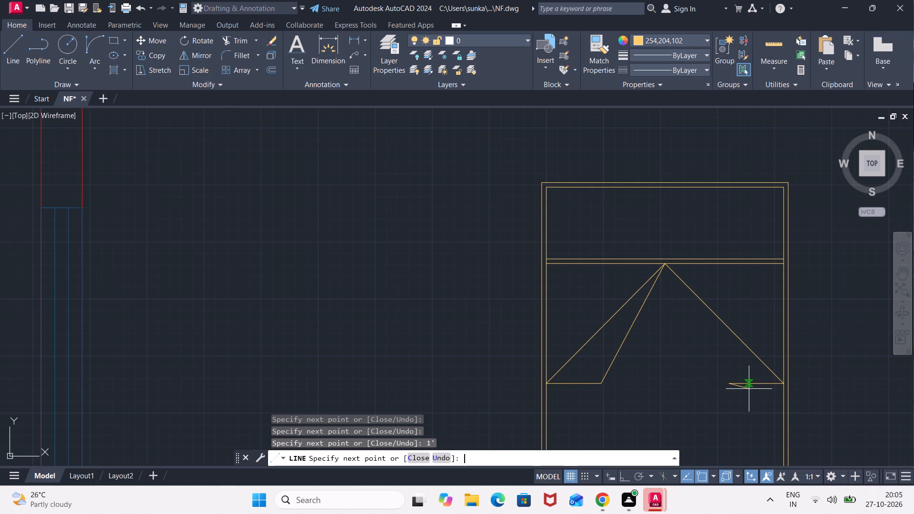
pyautogui.click(666, 261)
pyautogui.press('Escape')
# Draw a vertical line from the upper horizontal line's midpoint to the top edge of the inner rectangle.
pyautogui.press('l')
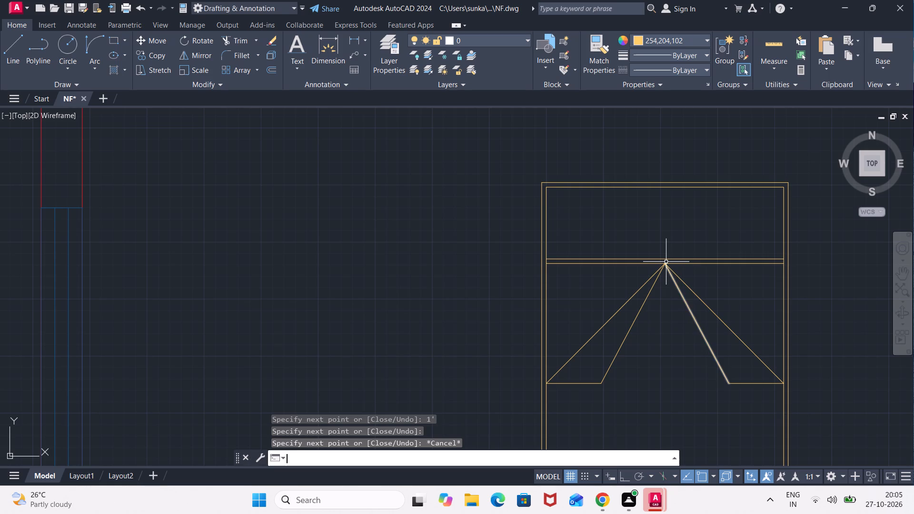
pyautogui.press('Return')
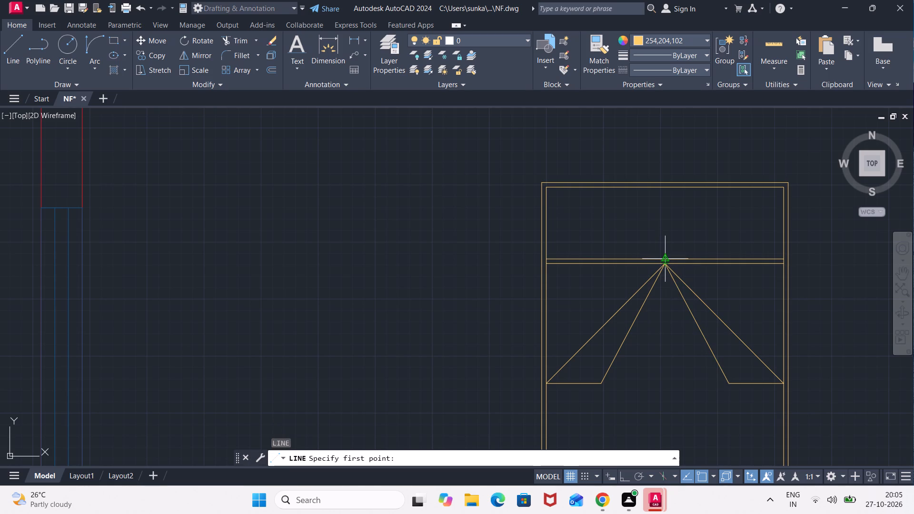
pyautogui.click(666, 257)
pyautogui.click(666, 190)
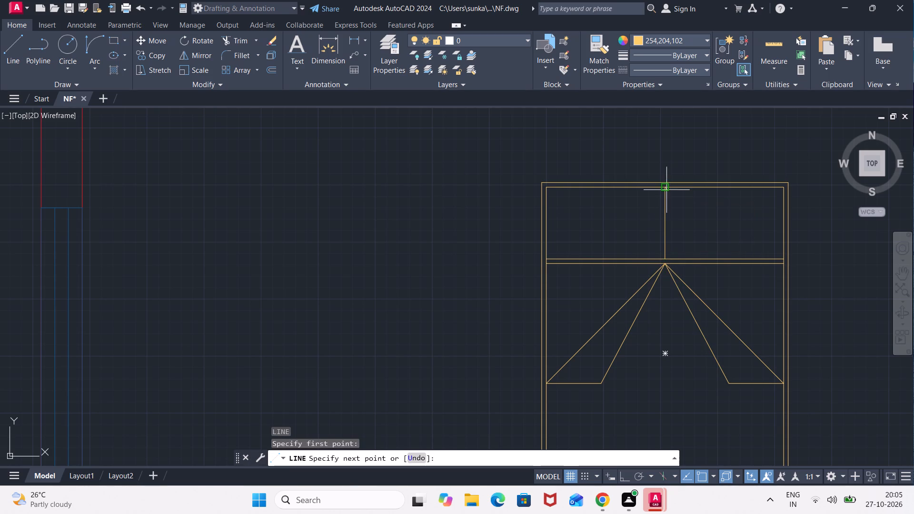
pyautogui.press('Escape')
# Offset the vertical centre line 0.5" to each side and erase the original line.
pyautogui.scroll(3, 666, 190)
pyautogui.press('o')
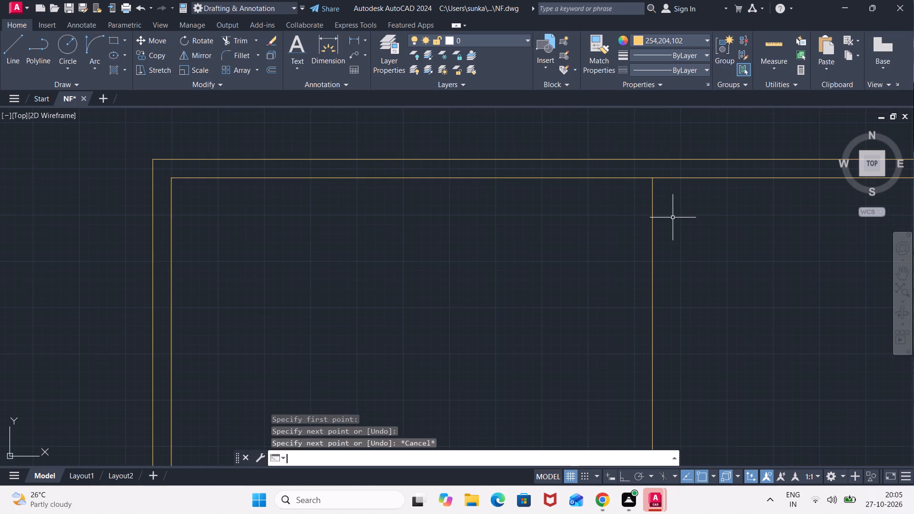
pyautogui.press('Return')
pyautogui.write('0.5"')
pyautogui.press('Return')
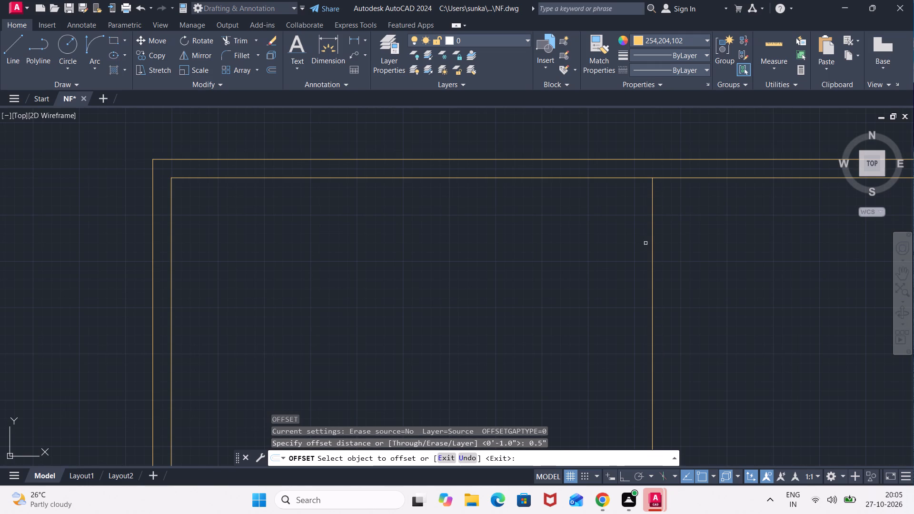
pyautogui.click(653, 239)
pyautogui.click(676, 238)
pyautogui.click(653, 253)
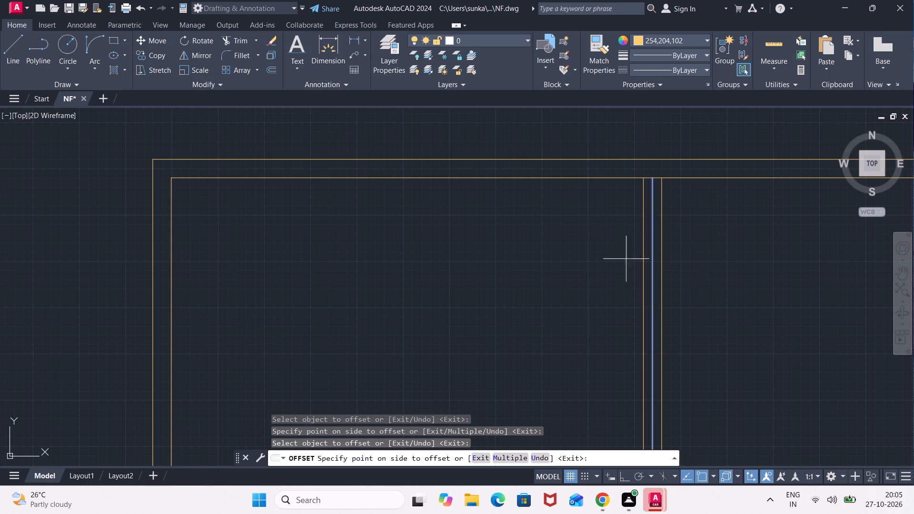
pyautogui.click(617, 264)
pyautogui.press('Escape')
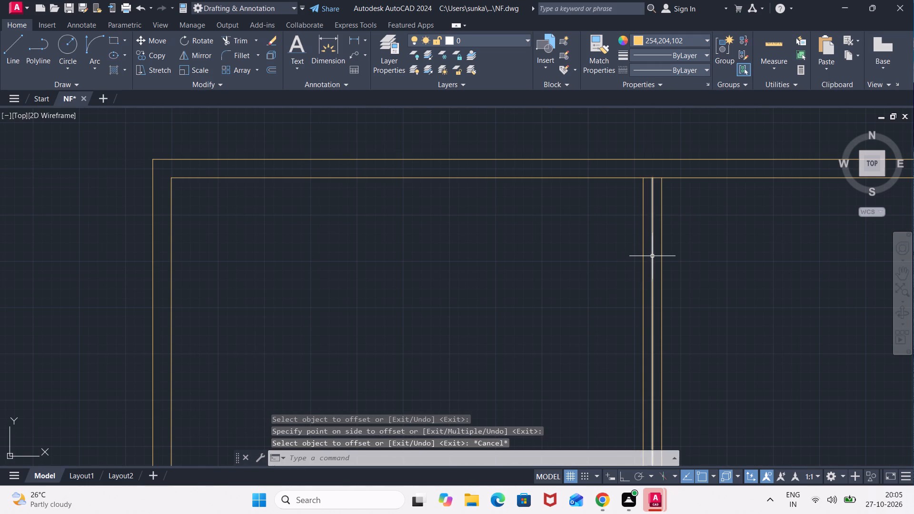
pyautogui.click(652, 256)
pyautogui.press('Delete')
# Trim the short segments where the vertical divider and the horizontal band meet the inner rectangle and the upper horizontal line.
pyautogui.write('TR')
pyautogui.press('Return')
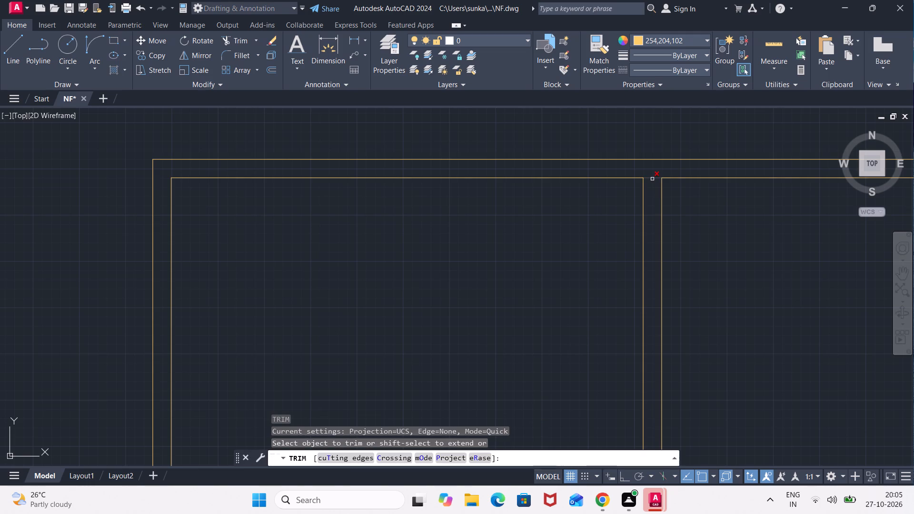
pyautogui.click(652, 179)
pyautogui.scroll(-2, 687, 269)
pyautogui.moveTo(707, 328); pyautogui.dragTo(691, 249, button='middle')
pyautogui.scroll(1, 662, 272)
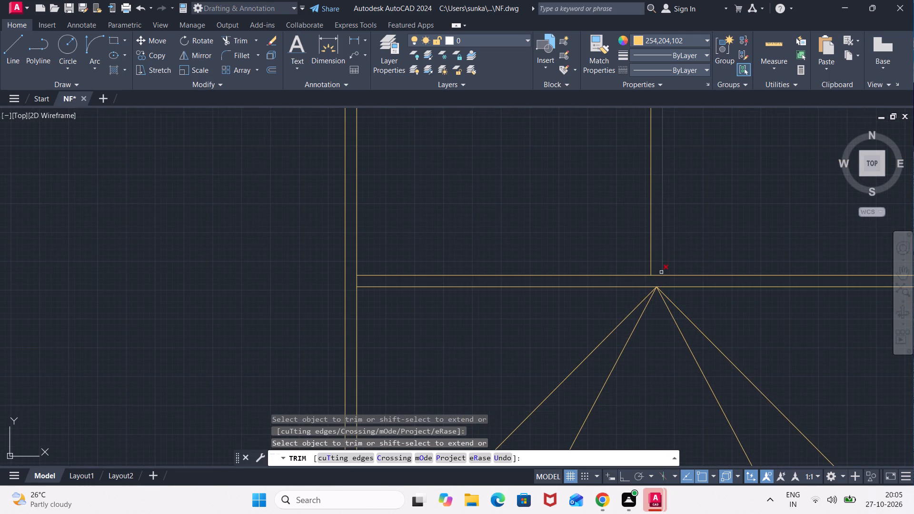
pyautogui.click(656, 276)
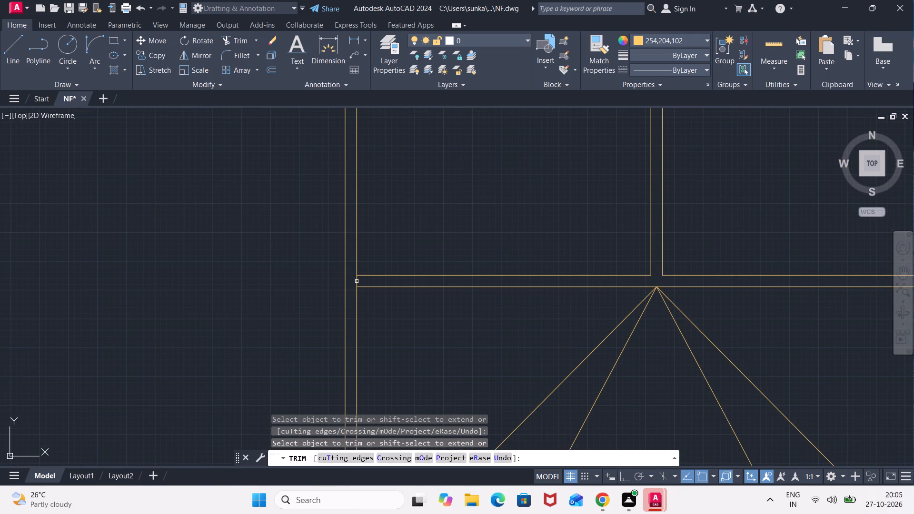
pyautogui.click(357, 281)
pyautogui.scroll(-2, 438, 317)
pyautogui.moveTo(439, 319); pyautogui.dragTo(349, 316, button='middle')
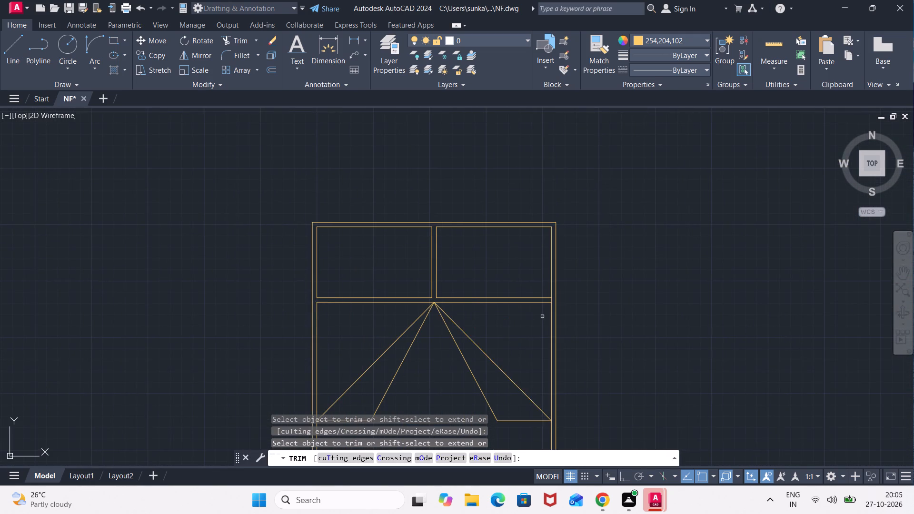
pyautogui.scroll(2, 554, 303)
pyautogui.click(546, 301)
# Remove the two 1' horizontal segments at the lower ends of the flaps with Trim.
pyautogui.scroll(-2, 494, 386)
pyautogui.moveTo(489, 377); pyautogui.dragTo(486, 350, button='middle')
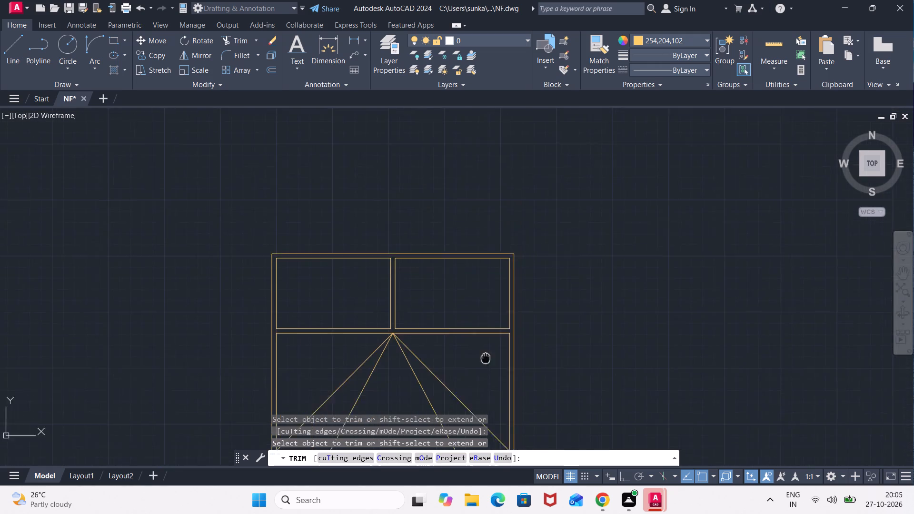
pyautogui.moveTo(486, 350); pyautogui.dragTo(491, 218, button='middle')
pyautogui.click(481, 313)
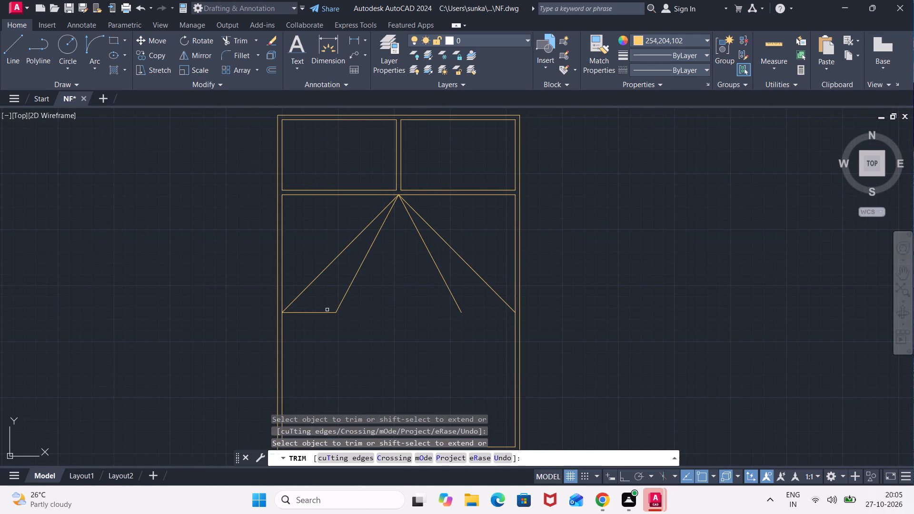
pyautogui.click(324, 314)
pyautogui.press('Escape')
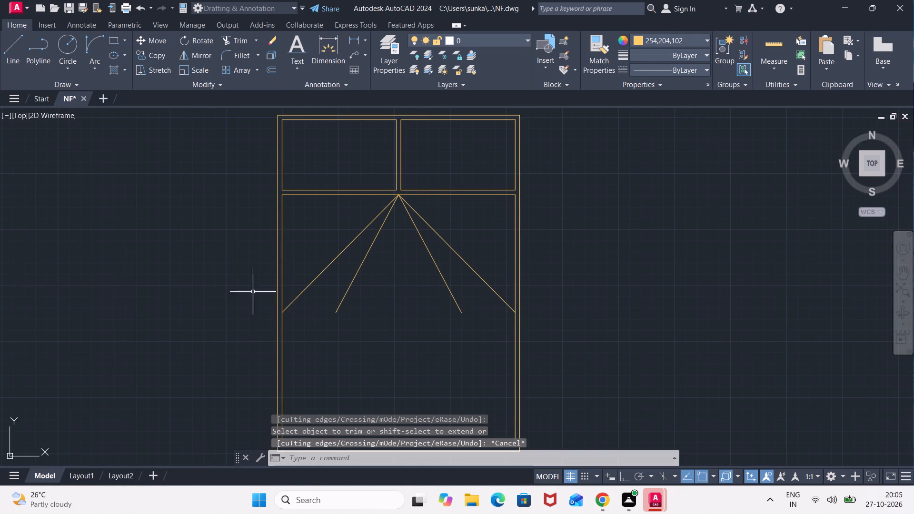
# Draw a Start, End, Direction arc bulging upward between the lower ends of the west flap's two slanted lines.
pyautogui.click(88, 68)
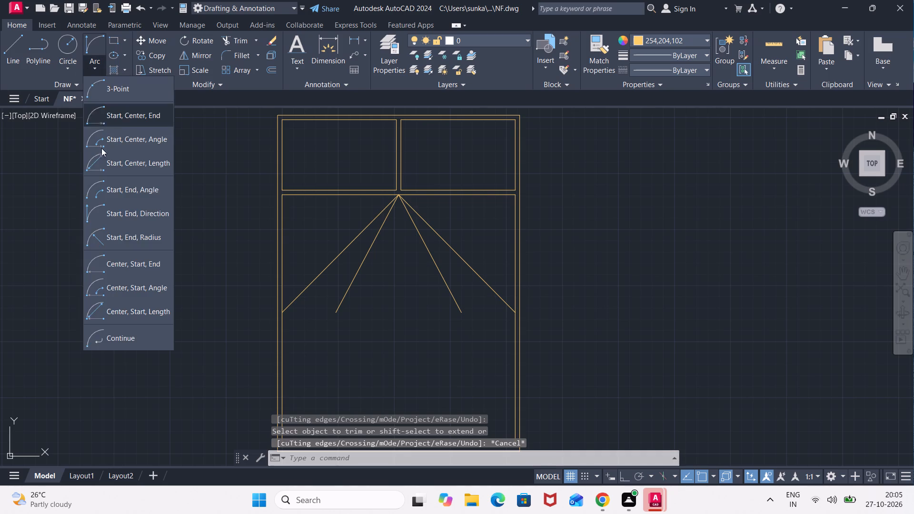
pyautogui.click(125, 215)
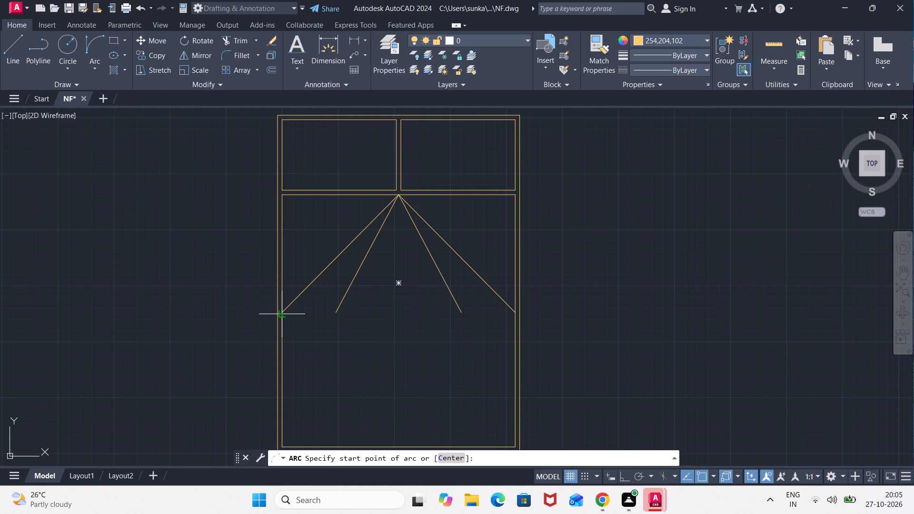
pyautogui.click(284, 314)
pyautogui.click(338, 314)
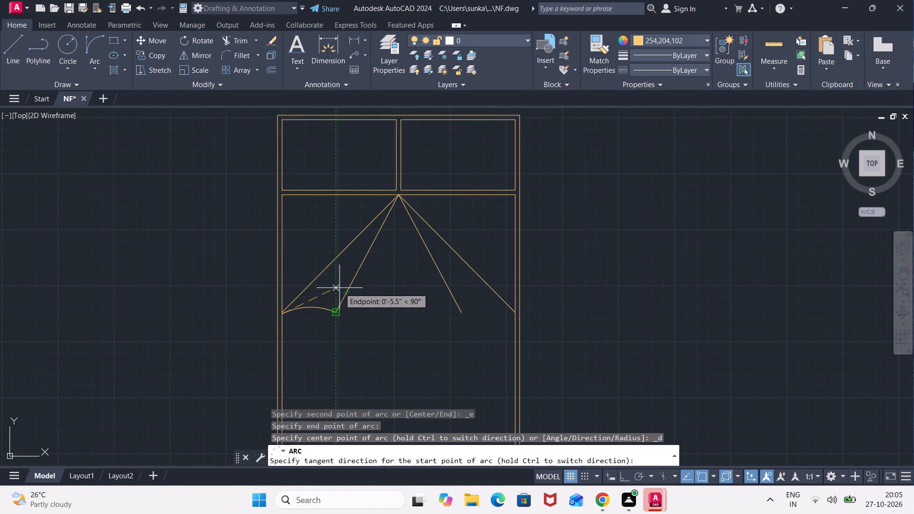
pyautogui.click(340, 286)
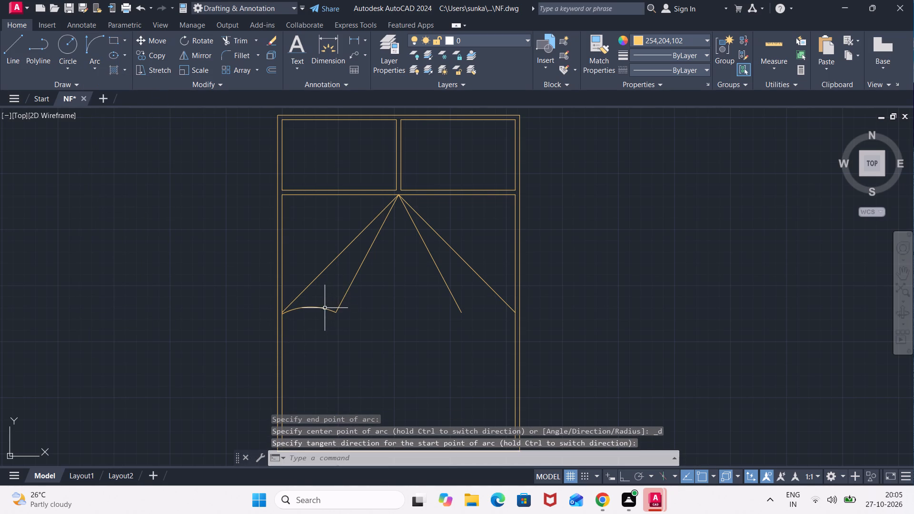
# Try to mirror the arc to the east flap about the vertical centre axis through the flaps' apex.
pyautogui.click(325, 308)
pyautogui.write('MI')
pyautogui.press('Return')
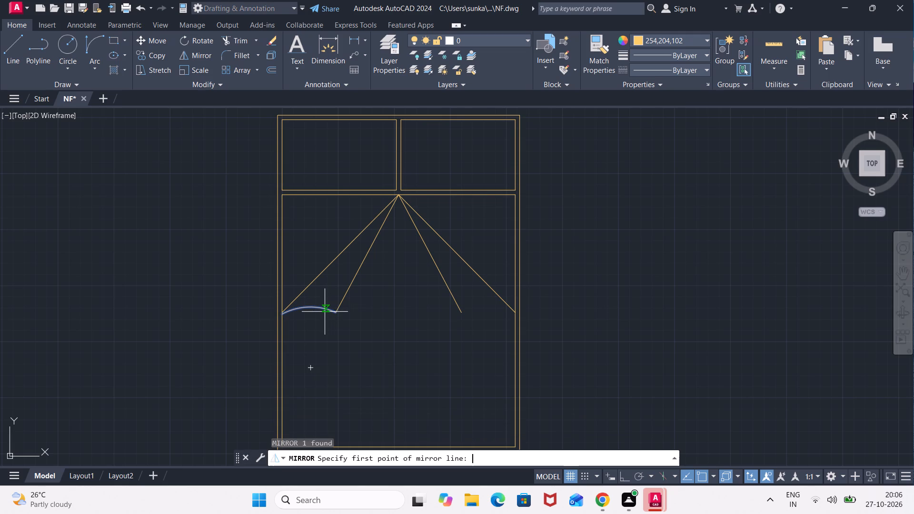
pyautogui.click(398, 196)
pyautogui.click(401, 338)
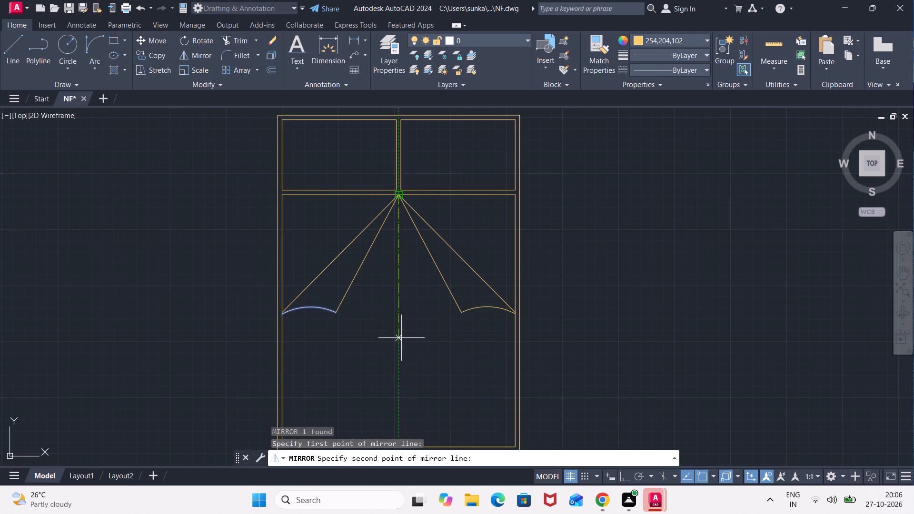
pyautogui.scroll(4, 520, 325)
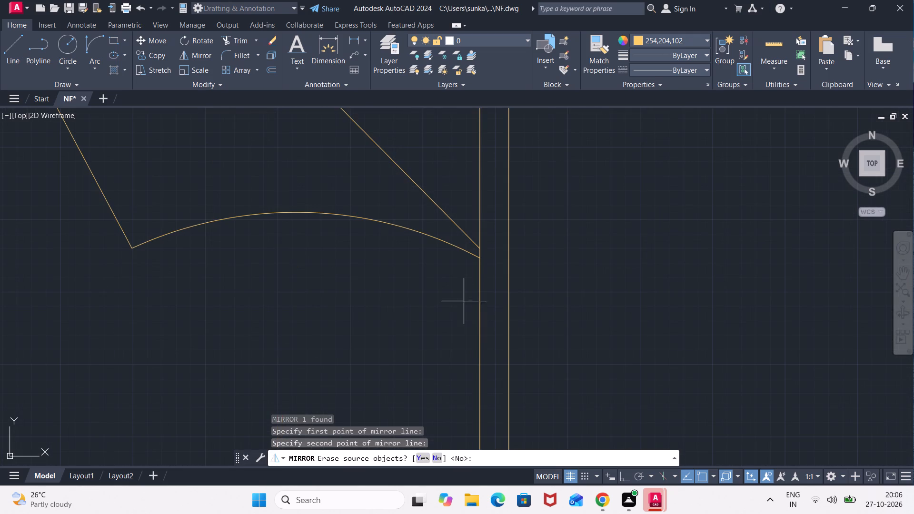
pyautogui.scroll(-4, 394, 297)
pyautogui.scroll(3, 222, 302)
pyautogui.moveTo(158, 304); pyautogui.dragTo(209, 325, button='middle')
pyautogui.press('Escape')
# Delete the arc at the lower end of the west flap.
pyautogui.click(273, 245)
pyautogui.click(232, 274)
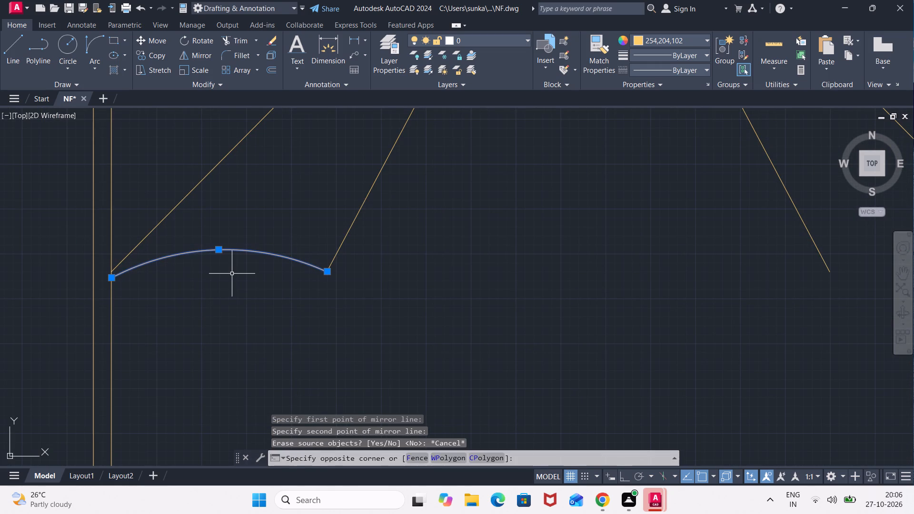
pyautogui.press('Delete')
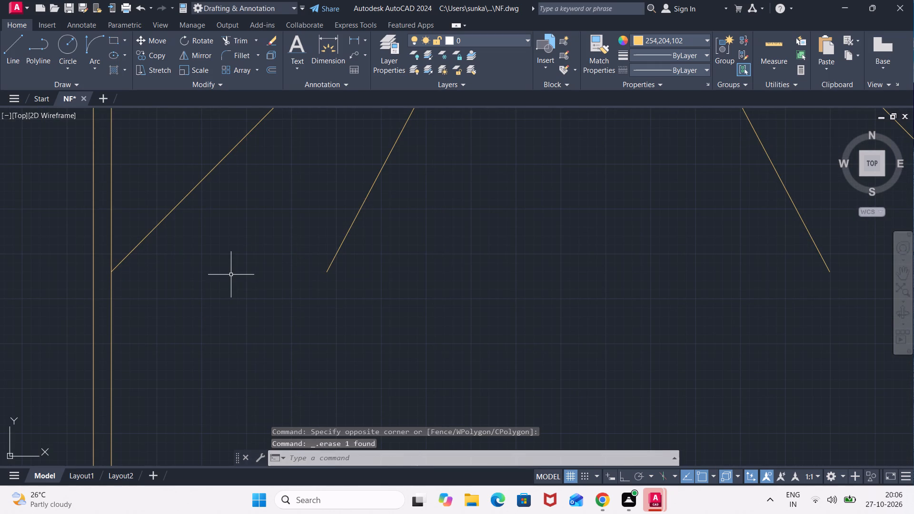
# Draw a Start, End, Direction arc between the exact lower endpoints of the west flap's slanted lines, bulging upward.
pyautogui.click(99, 63)
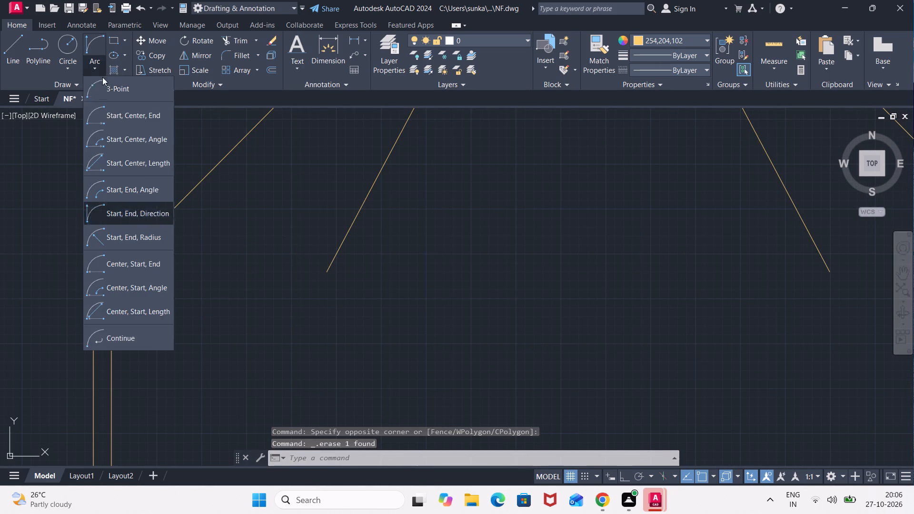
pyautogui.click(142, 214)
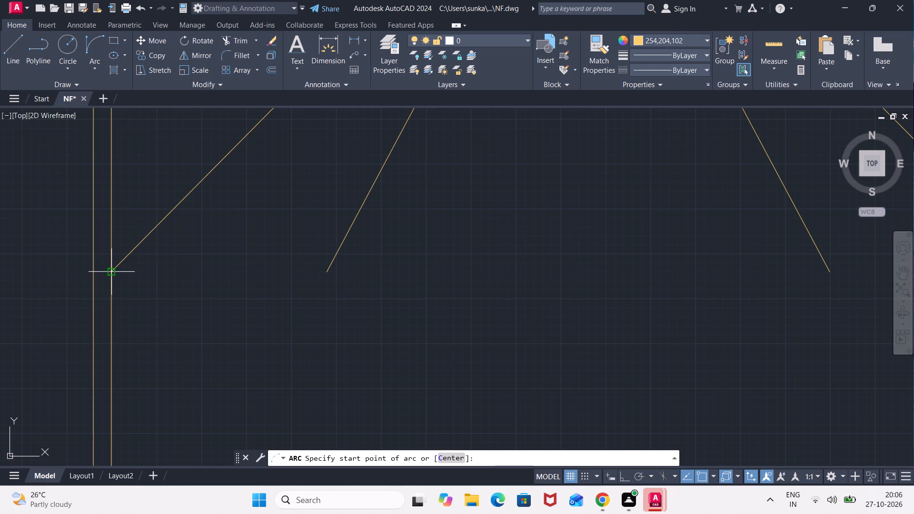
pyautogui.click(109, 272)
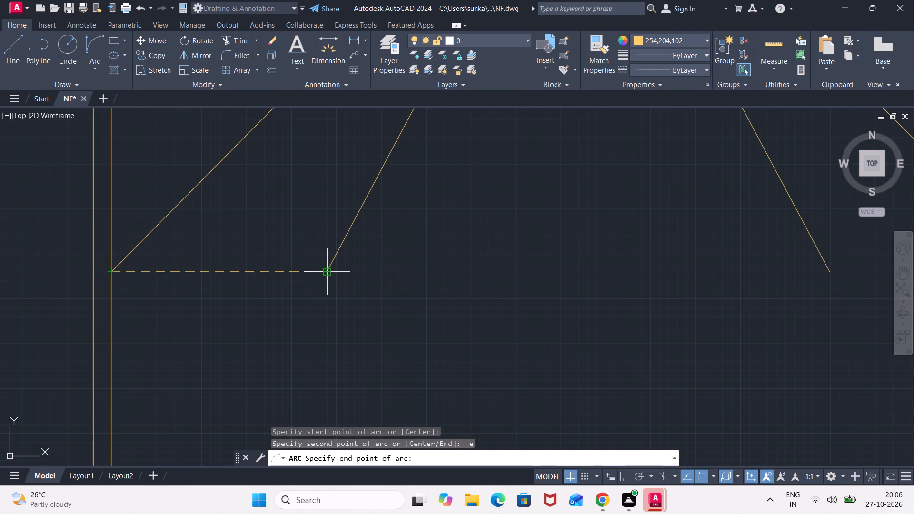
pyautogui.click(327, 273)
pyautogui.scroll(1, 323, 145)
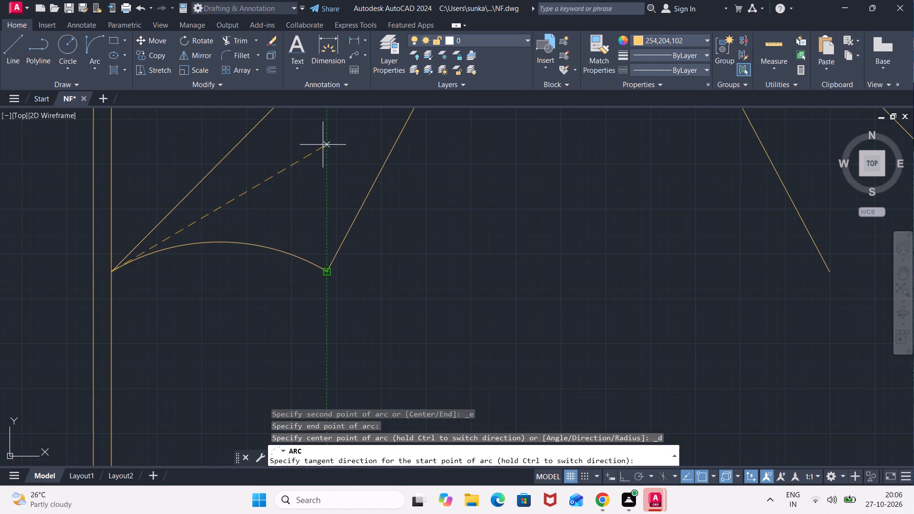
pyautogui.moveTo(327, 147); pyautogui.dragTo(427, 148, button='middle')
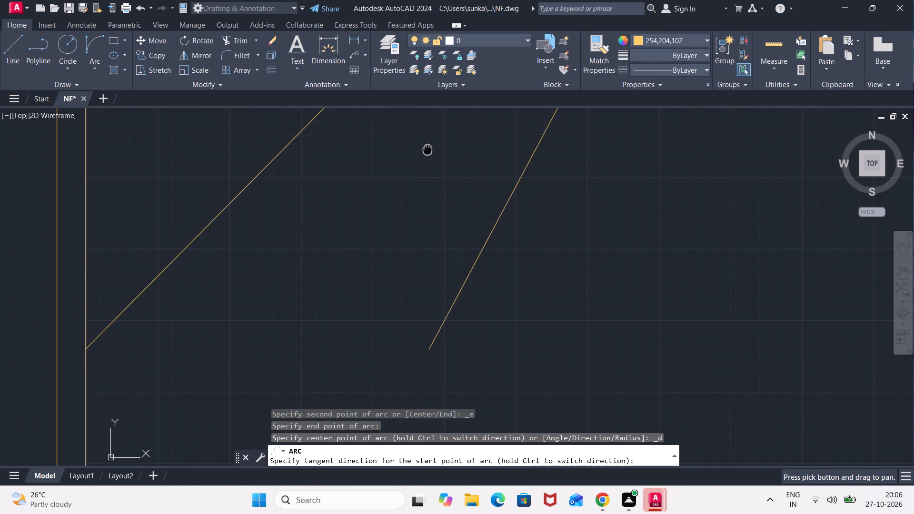
pyautogui.click(427, 148)
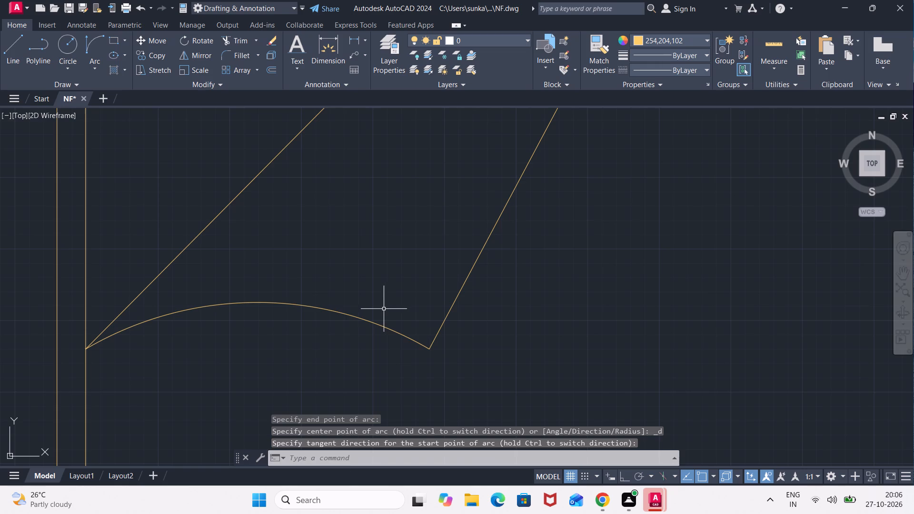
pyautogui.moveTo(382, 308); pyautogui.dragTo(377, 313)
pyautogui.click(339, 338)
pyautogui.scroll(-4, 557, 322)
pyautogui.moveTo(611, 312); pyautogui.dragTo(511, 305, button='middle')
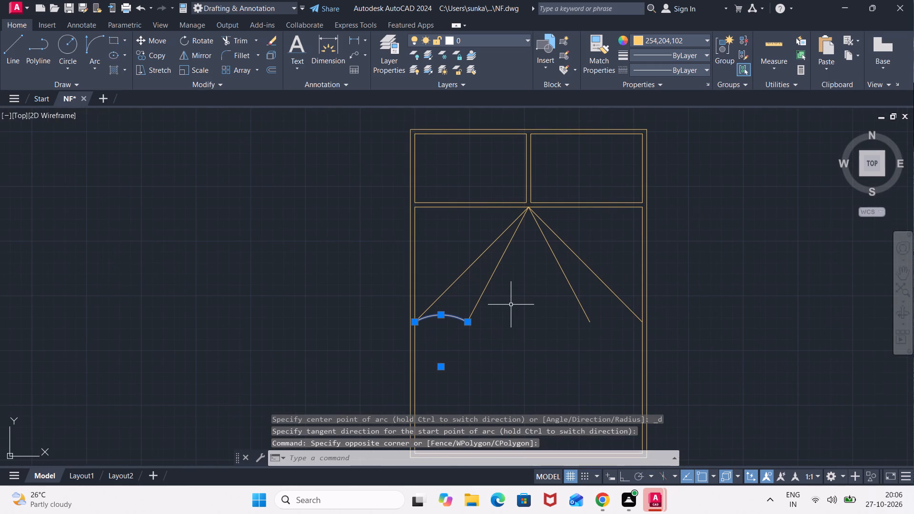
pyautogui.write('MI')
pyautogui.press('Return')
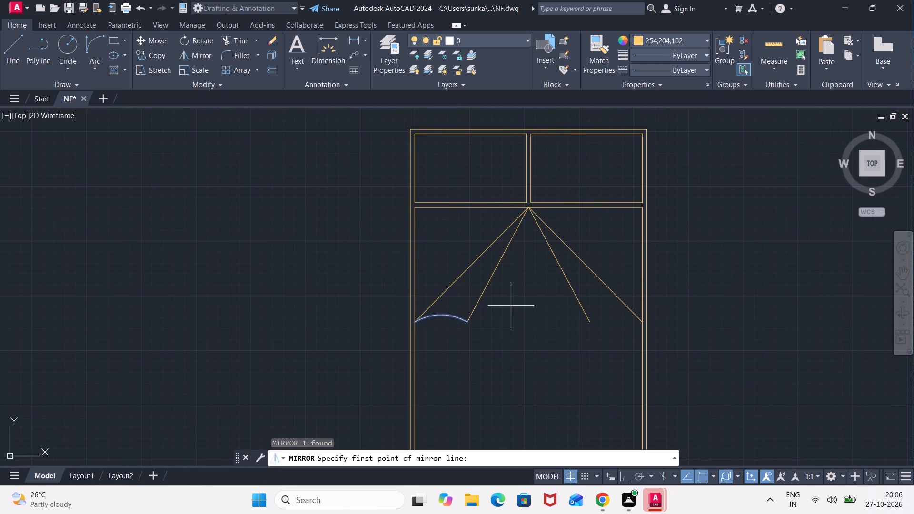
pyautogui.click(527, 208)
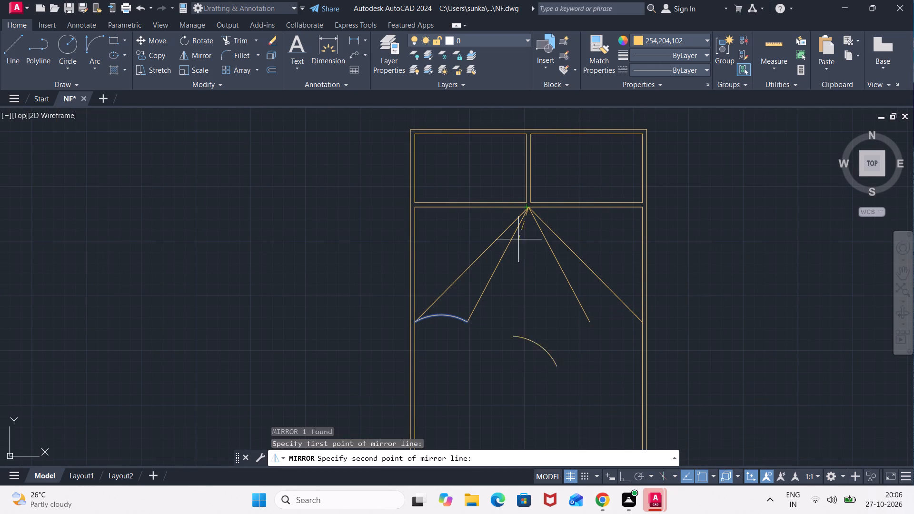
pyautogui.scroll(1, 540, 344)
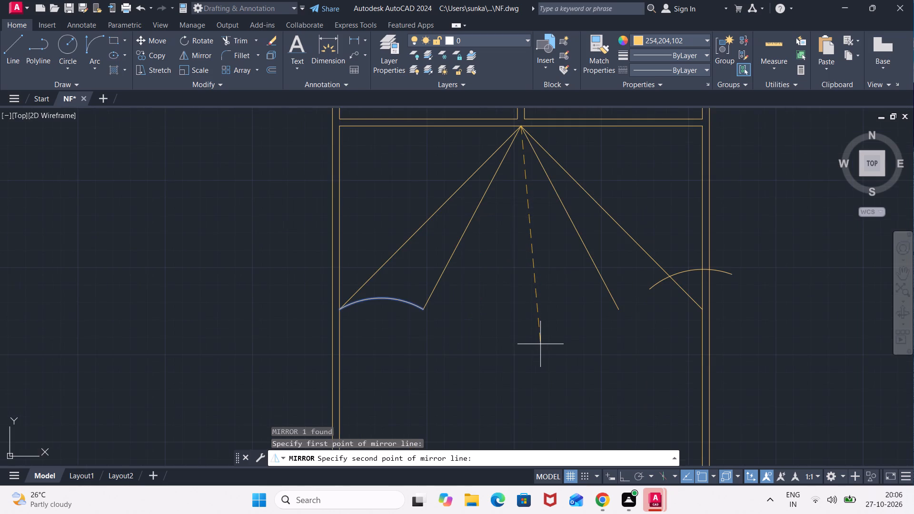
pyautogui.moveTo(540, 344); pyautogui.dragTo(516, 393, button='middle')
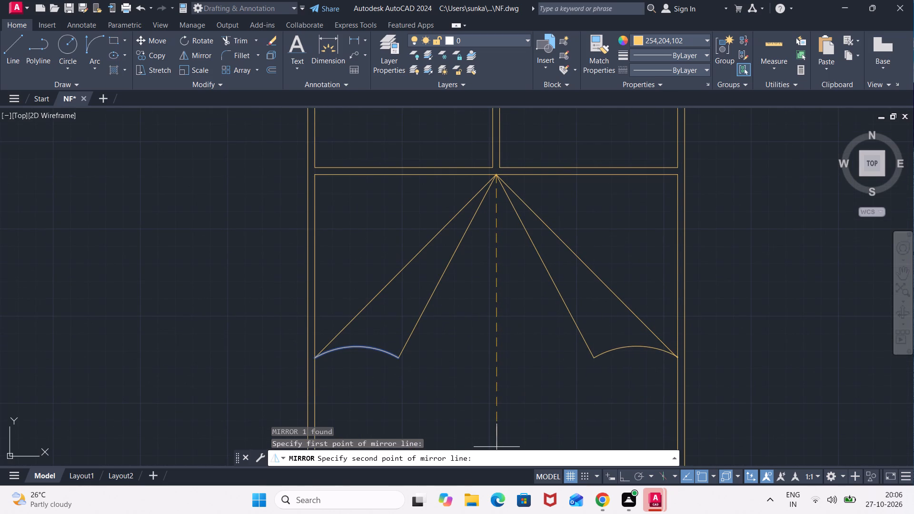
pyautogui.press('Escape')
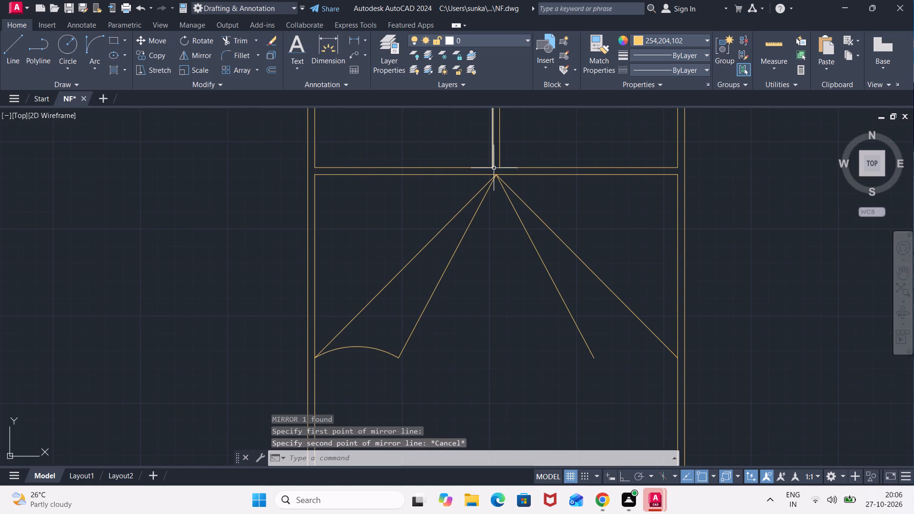
# Mirror the west flap's lower arc to the east flap about the vertical axis through the flaps' apex, keeping the source arc.
pyautogui.scroll(5, 494, 168)
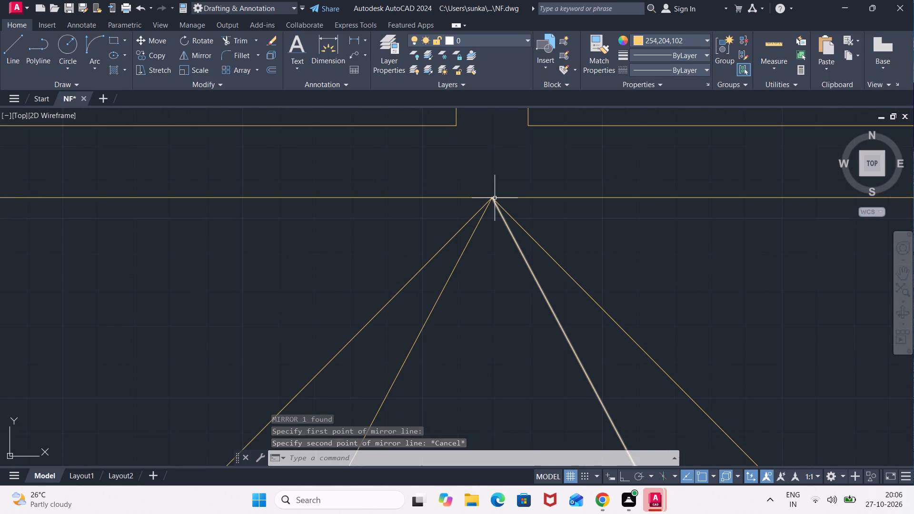
pyautogui.scroll(3, 495, 210)
pyautogui.scroll(-6, 495, 210)
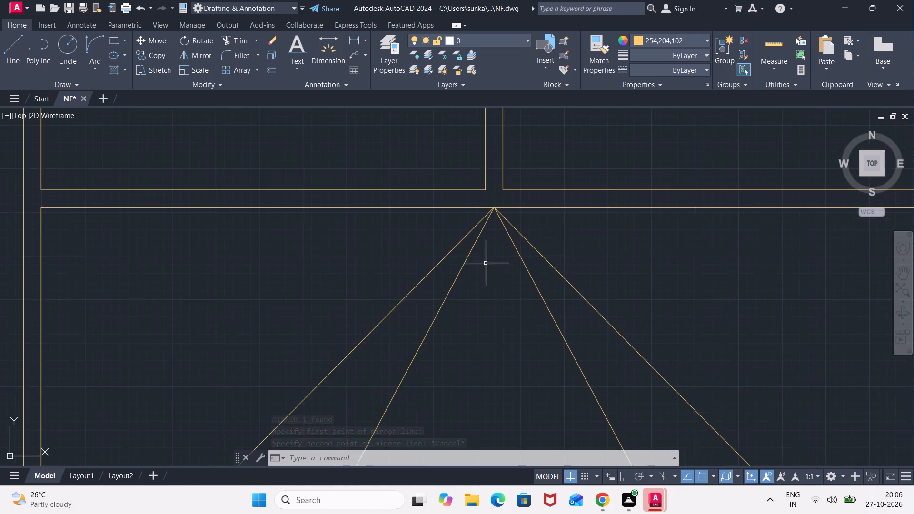
pyautogui.scroll(-2, 488, 324)
pyautogui.moveTo(495, 357); pyautogui.dragTo(487, 218, button='middle')
pyautogui.scroll(-1, 495, 357)
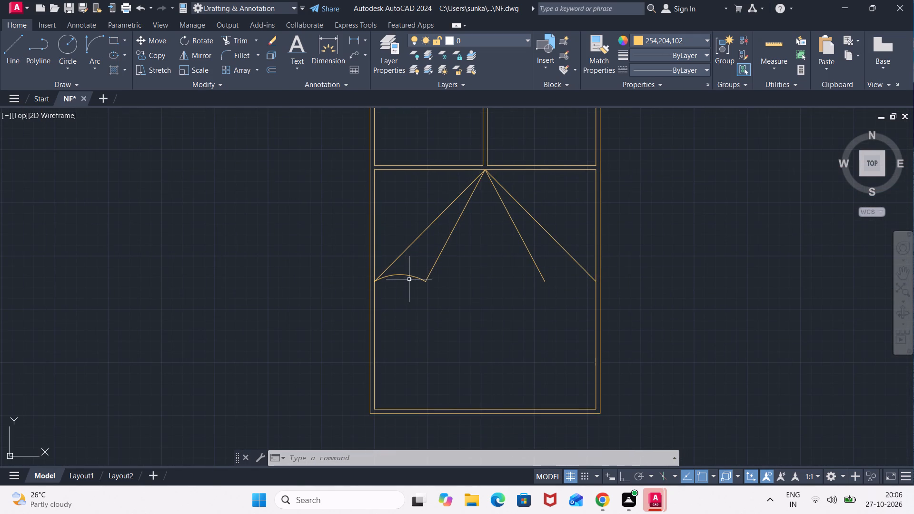
pyautogui.click(408, 275)
pyautogui.write('MI')
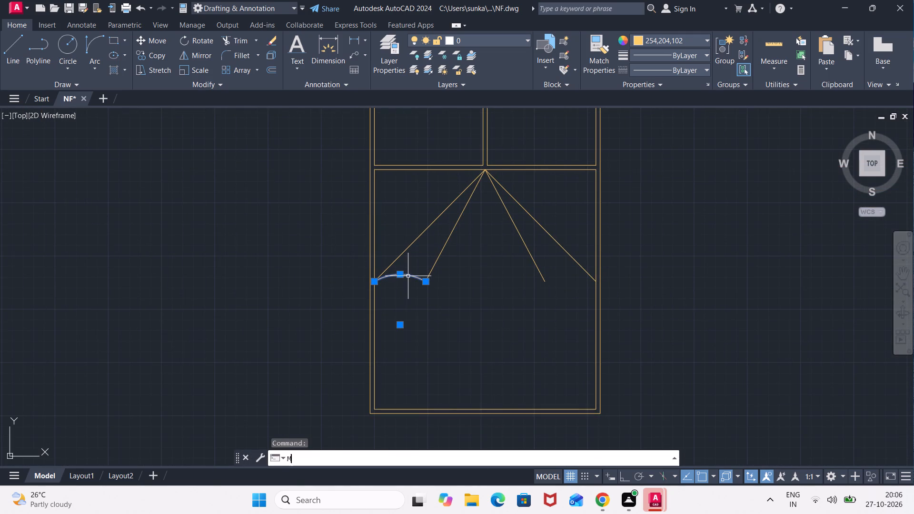
pyautogui.press('Return')
pyautogui.scroll(2, 496, 164)
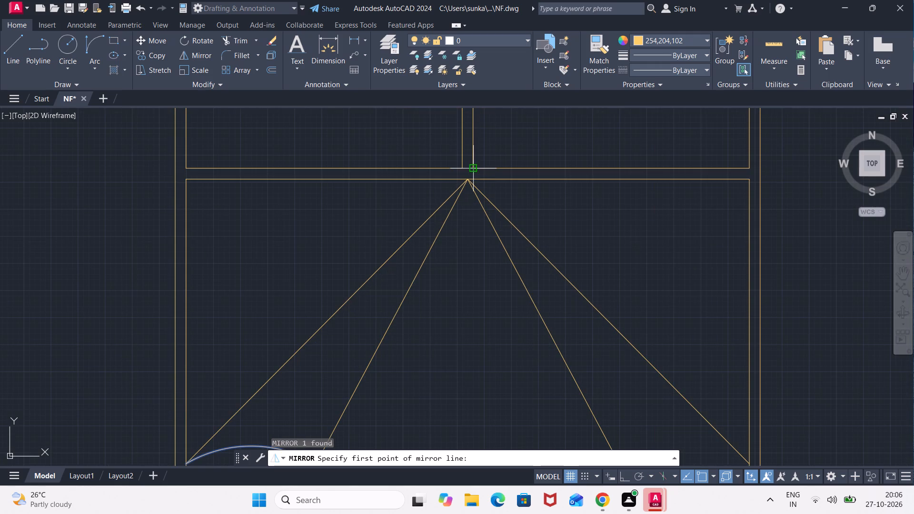
pyautogui.click(468, 182)
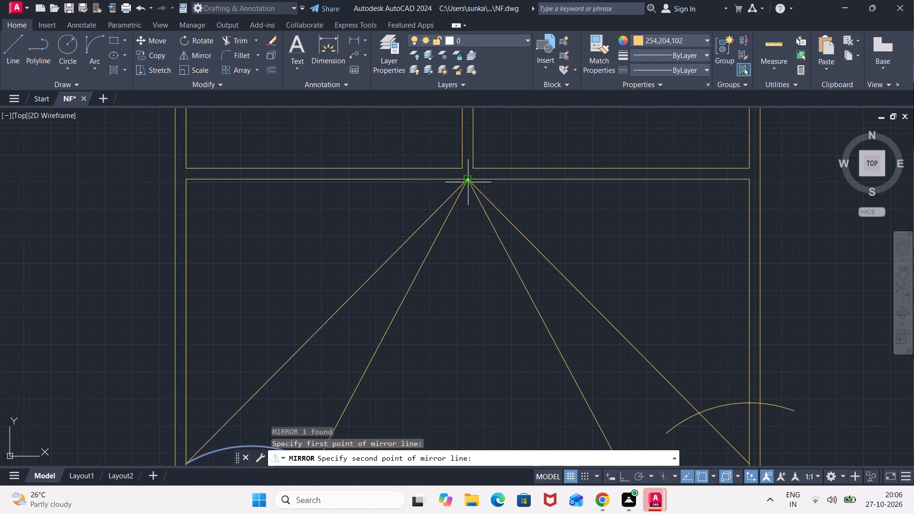
pyautogui.moveTo(468, 355); pyautogui.dragTo(443, 227, button='middle')
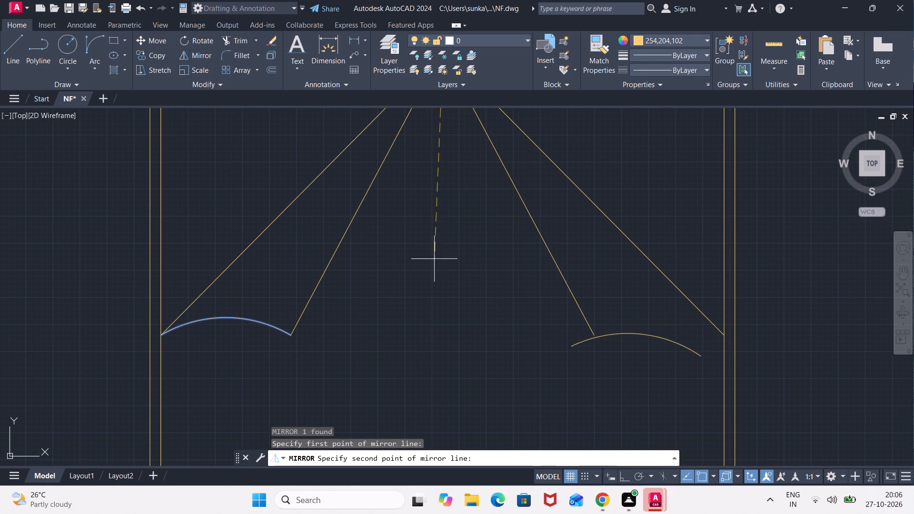
pyautogui.moveTo(454, 193); pyautogui.dragTo(436, 410, button='middle')
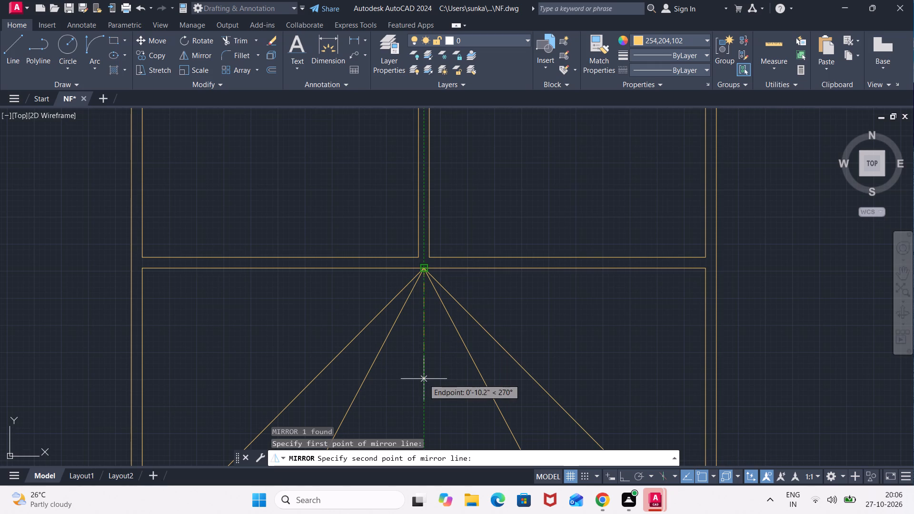
pyautogui.click(424, 379)
pyautogui.moveTo(437, 373); pyautogui.dragTo(417, 182, button='middle')
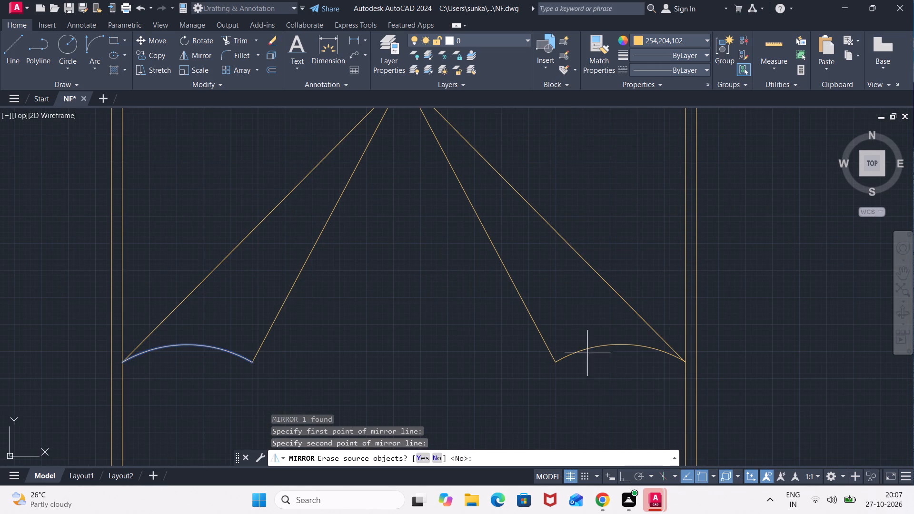
pyautogui.scroll(2, 633, 356)
pyautogui.click(437, 454)
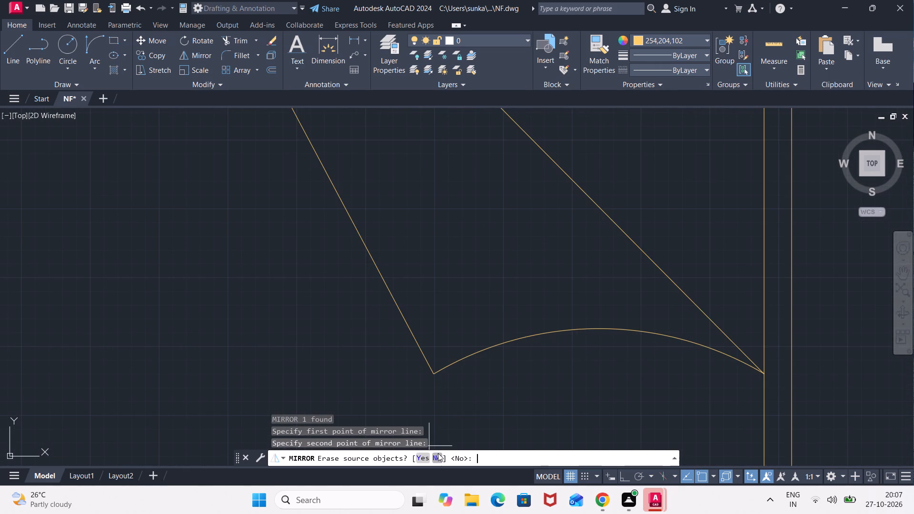
# Move the complete bed from outside the plan into BED ROOM-1, above the room label.
pyautogui.scroll(-5, 471, 320)
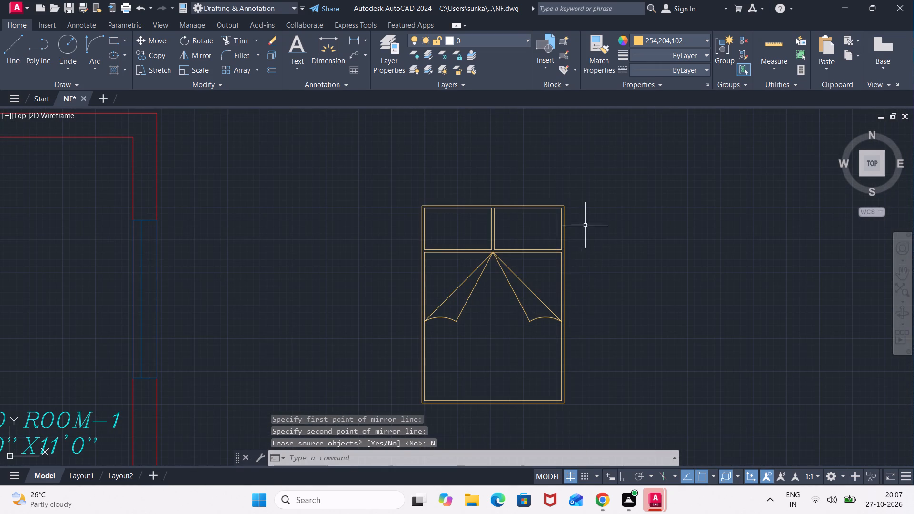
pyautogui.click(595, 185)
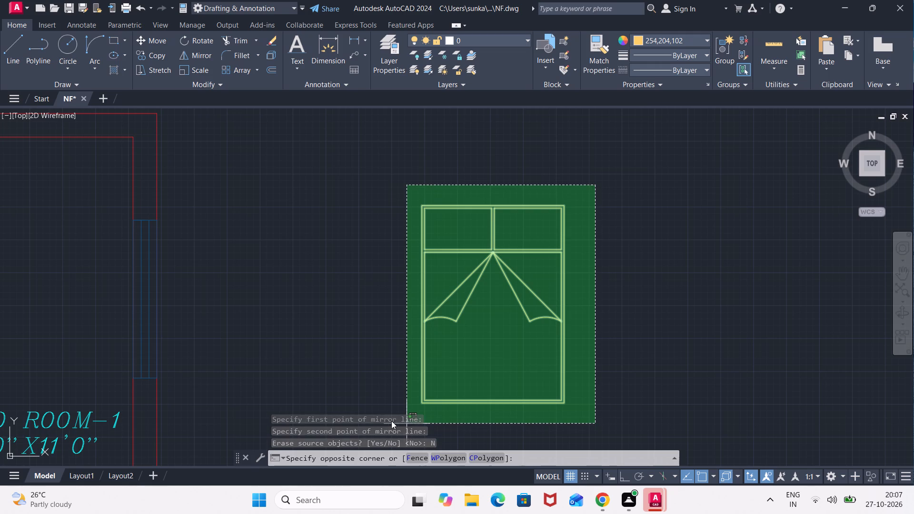
pyautogui.click(397, 408)
pyautogui.press('m')
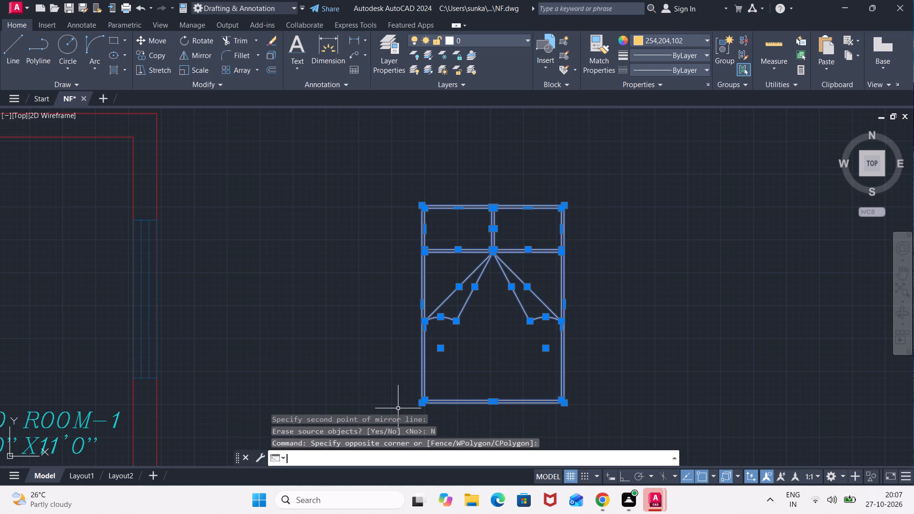
pyautogui.press('Return')
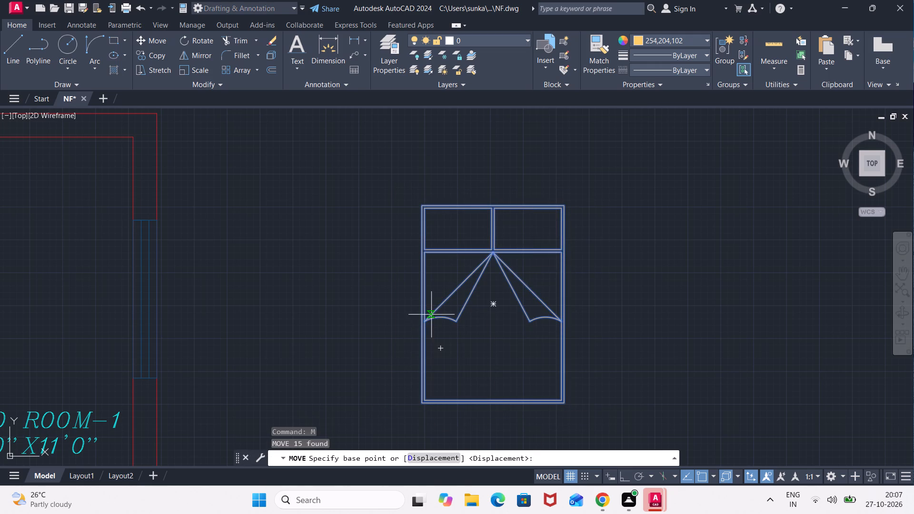
pyautogui.click(419, 308)
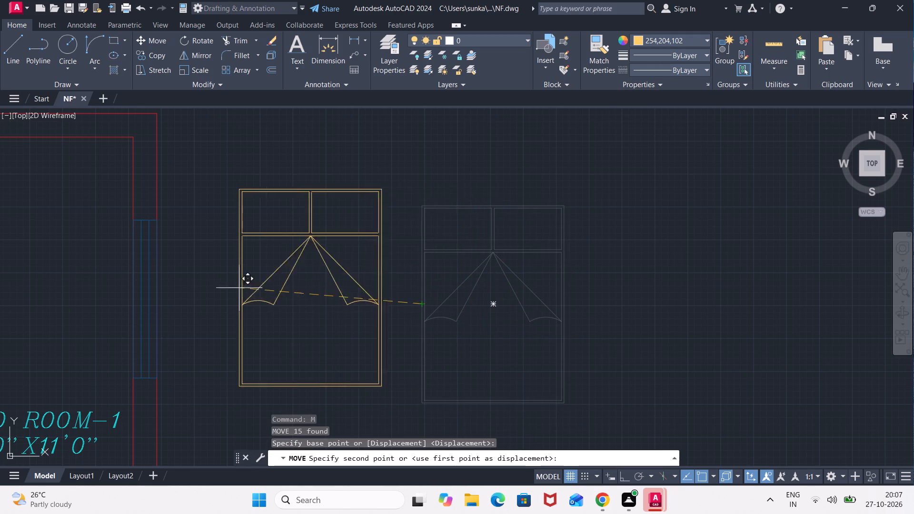
pyautogui.moveTo(86, 287); pyautogui.dragTo(482, 290, button='middle')
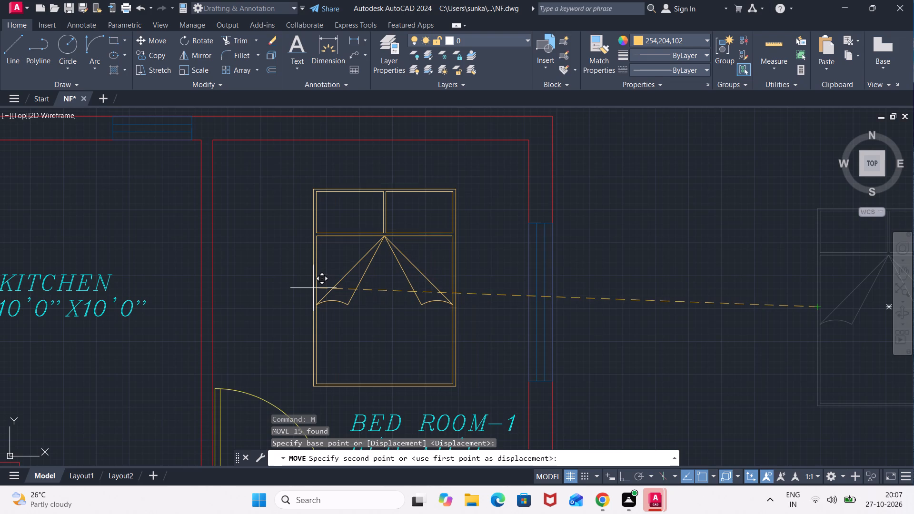
pyautogui.click(313, 278)
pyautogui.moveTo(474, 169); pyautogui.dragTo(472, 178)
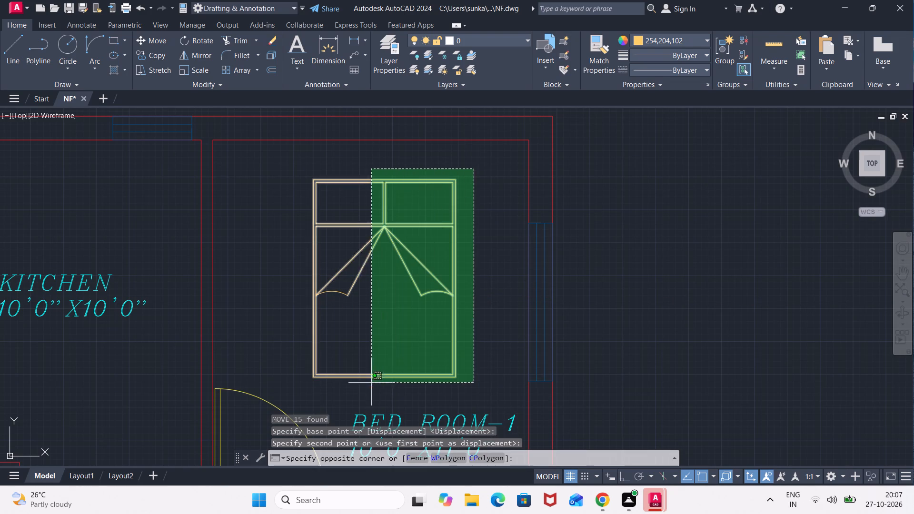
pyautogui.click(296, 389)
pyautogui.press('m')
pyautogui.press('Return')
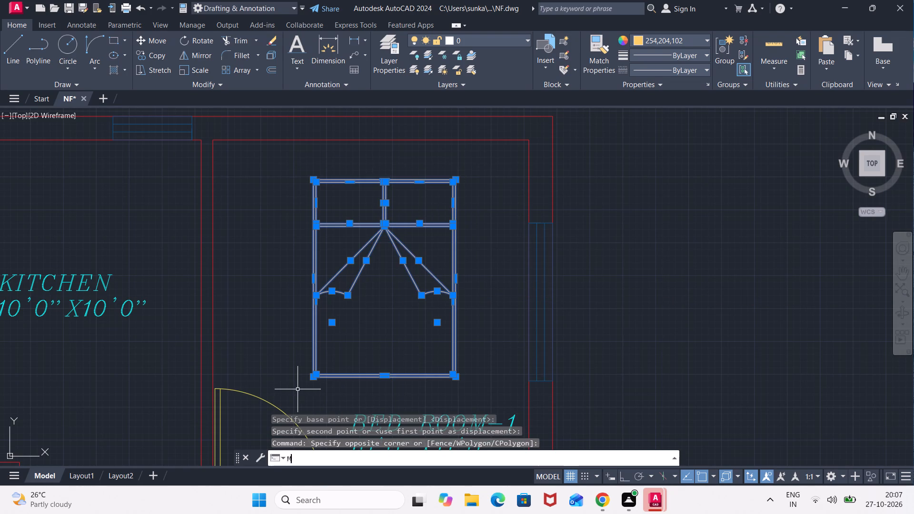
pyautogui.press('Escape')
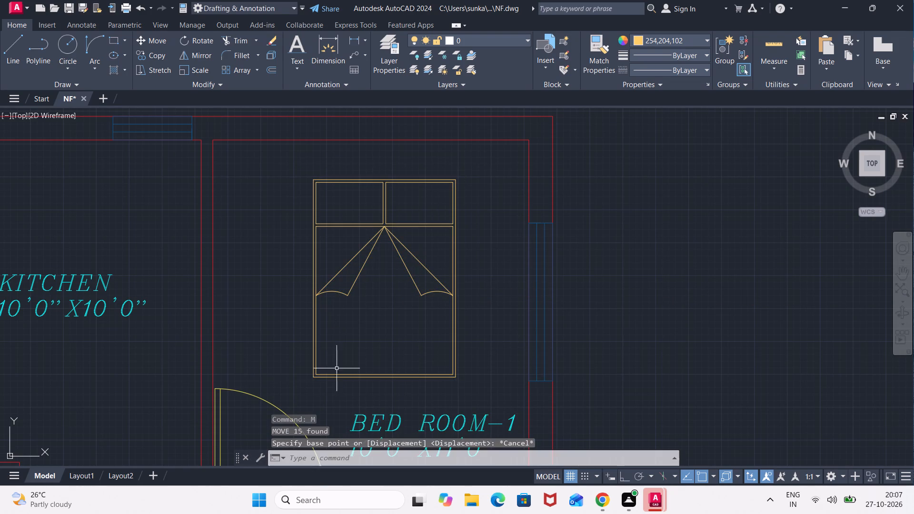
# Copy the whole bed from BED ROOM-1 into BED ROOM-2, placing it below the room label.
pyautogui.click(471, 170)
pyautogui.click(289, 403)
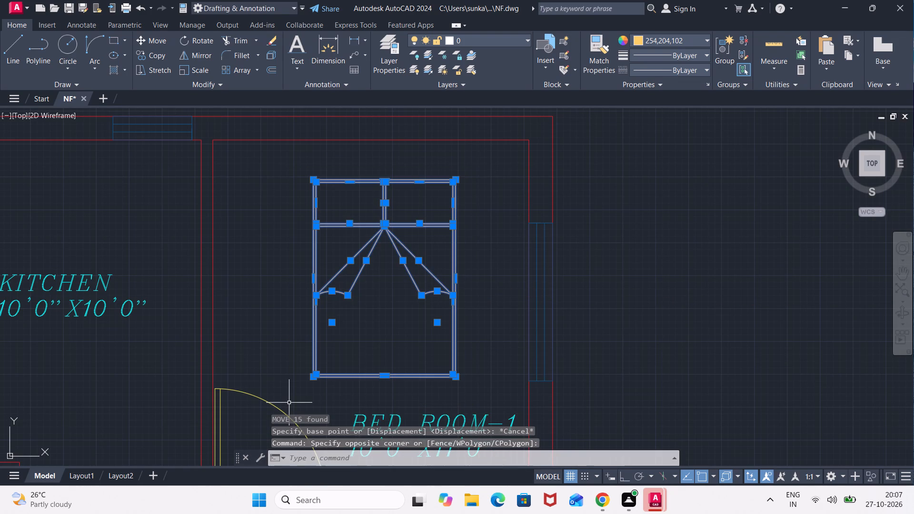
pyautogui.write('CO')
pyautogui.press('Return')
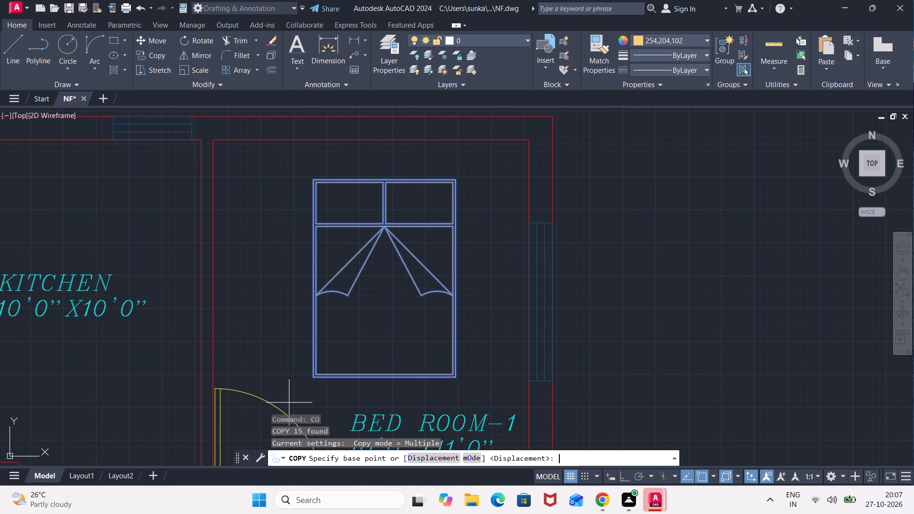
pyautogui.click(310, 380)
pyautogui.moveTo(322, 370); pyautogui.dragTo(337, 227, button='middle')
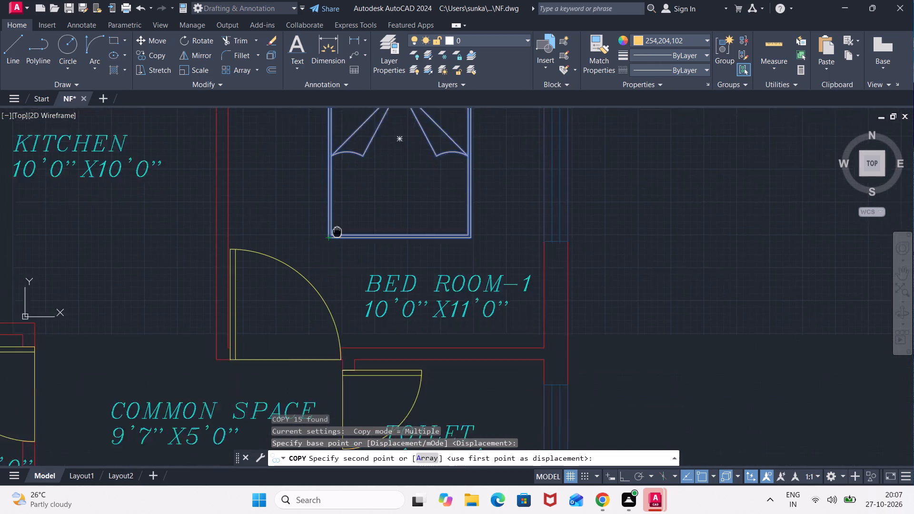
pyautogui.moveTo(337, 227); pyautogui.dragTo(335, 179, button='middle')
pyautogui.moveTo(386, 372); pyautogui.dragTo(344, 186, button='middle')
pyautogui.moveTo(310, 405); pyautogui.dragTo(315, 217, button='middle')
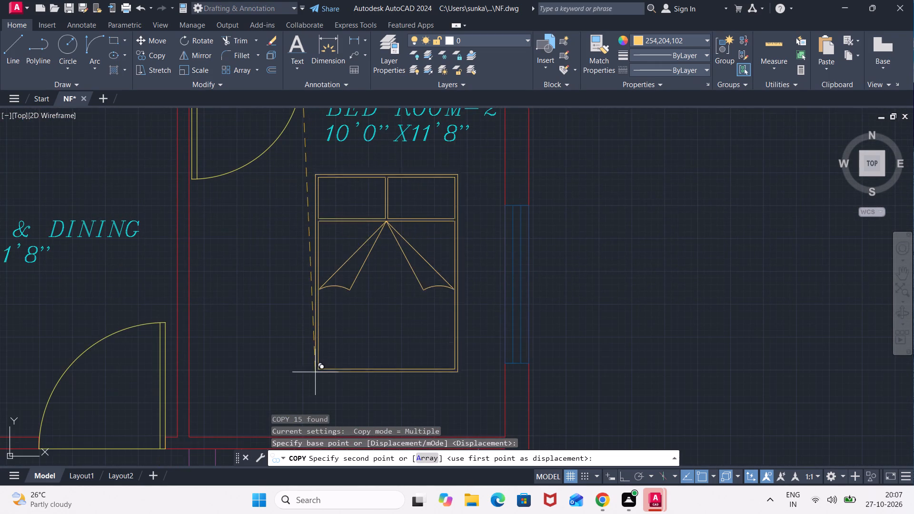
pyautogui.write('RO')
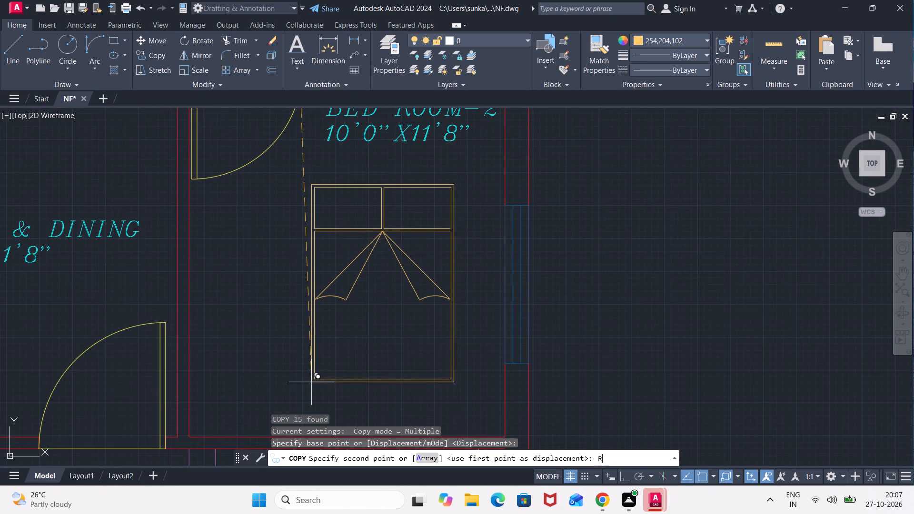
pyautogui.press('Return')
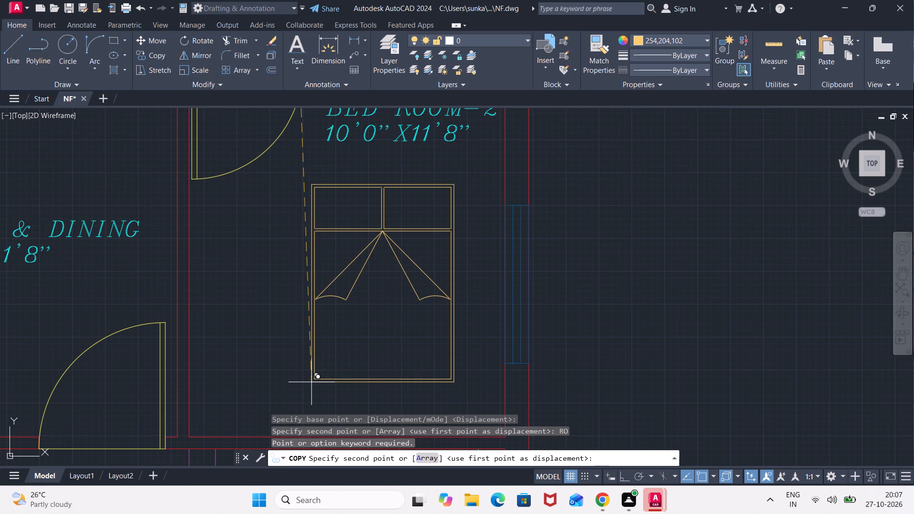
pyautogui.click(319, 389)
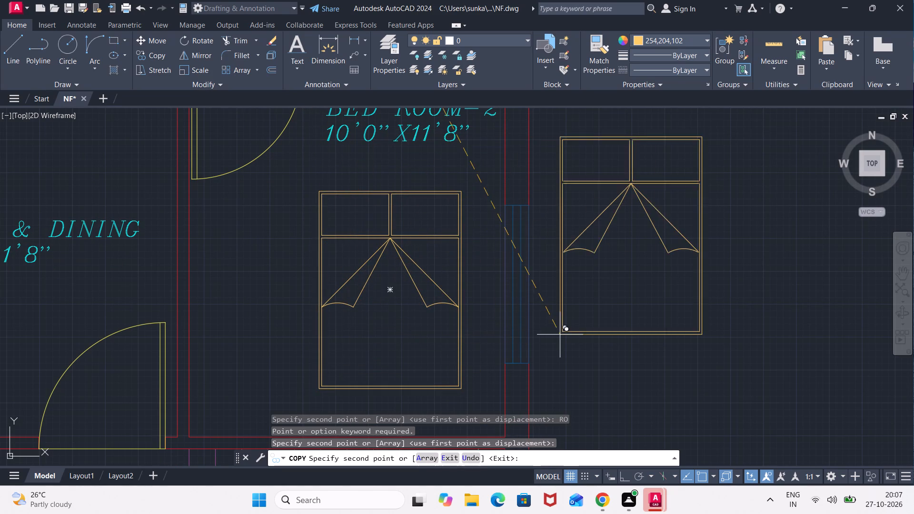
pyautogui.press('Escape')
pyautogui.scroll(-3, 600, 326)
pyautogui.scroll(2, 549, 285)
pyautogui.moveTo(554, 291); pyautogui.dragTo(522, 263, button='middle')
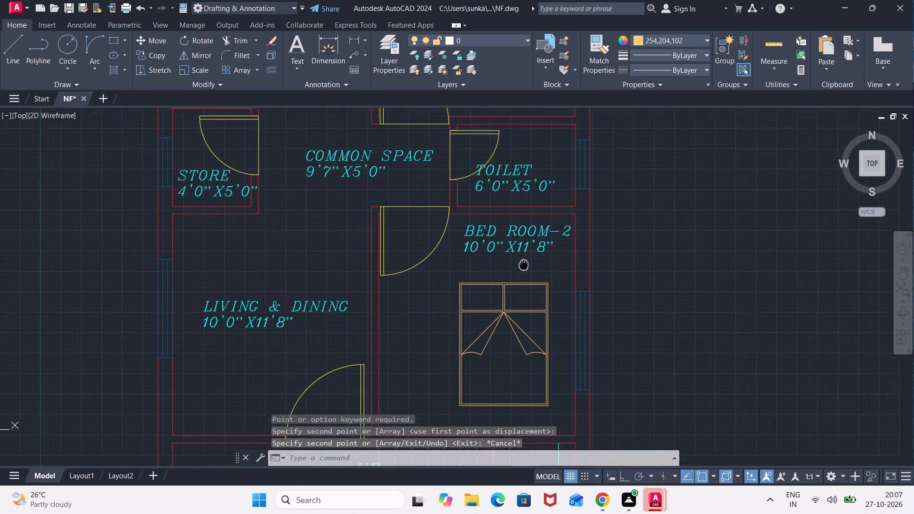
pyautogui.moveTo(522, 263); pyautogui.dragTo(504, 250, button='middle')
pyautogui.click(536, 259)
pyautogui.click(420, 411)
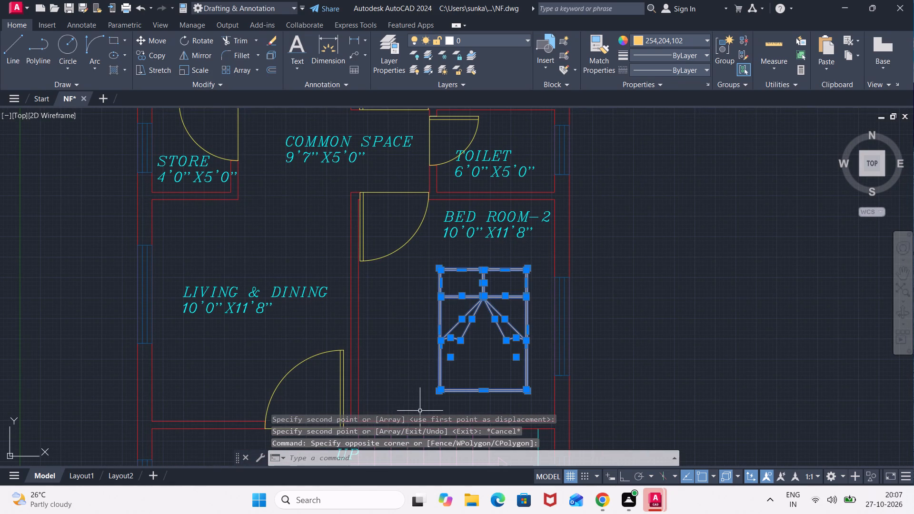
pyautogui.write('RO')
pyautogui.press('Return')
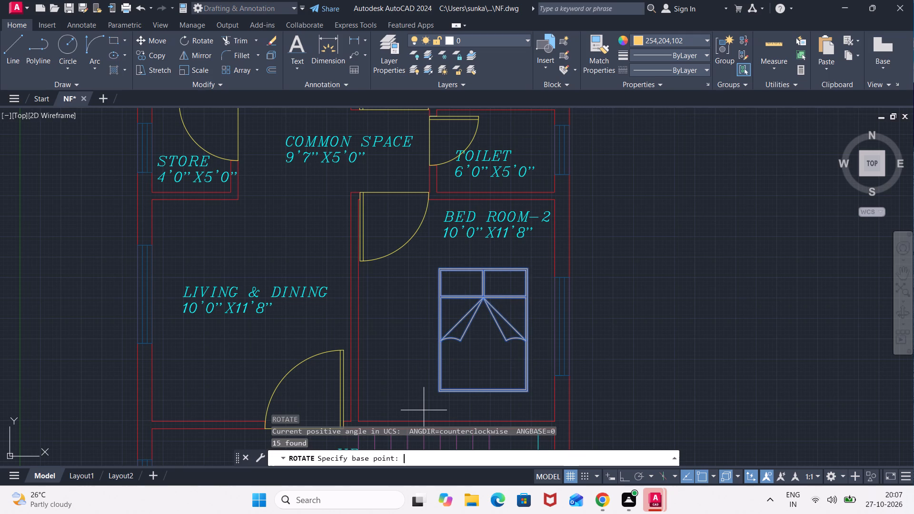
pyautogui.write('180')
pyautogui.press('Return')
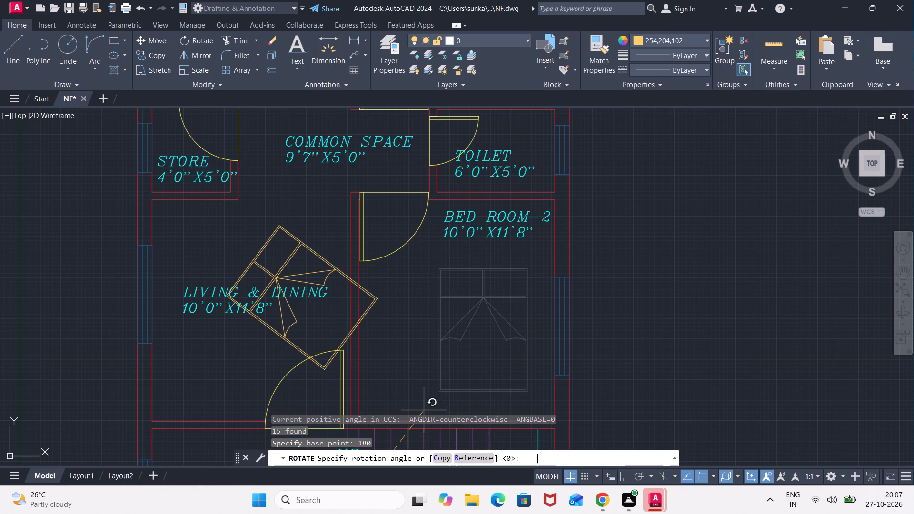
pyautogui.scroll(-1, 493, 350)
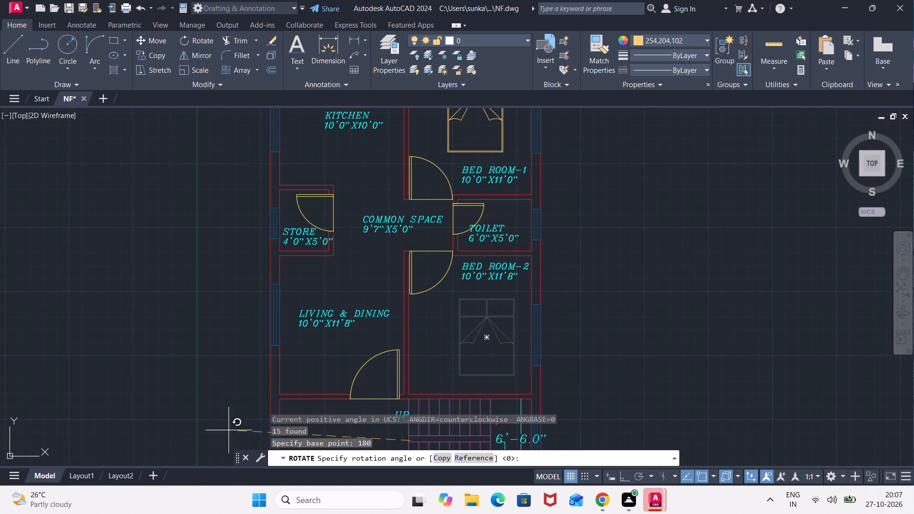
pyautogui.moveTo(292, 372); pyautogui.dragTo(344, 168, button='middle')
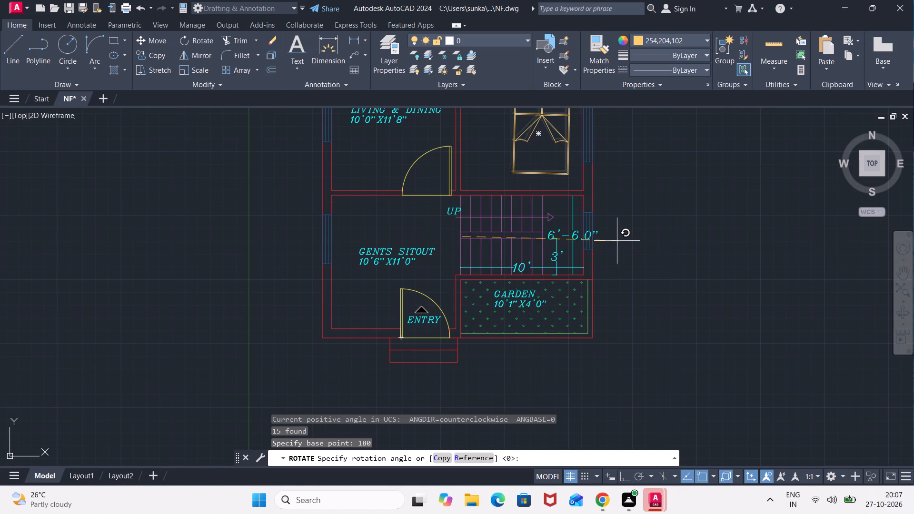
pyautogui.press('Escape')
# Move the whole bed from BED ROOM-2 to the empty area outside the plan, east of the house.
pyautogui.moveTo(569, 174); pyautogui.dragTo(527, 247, button='middle')
pyautogui.click(531, 158)
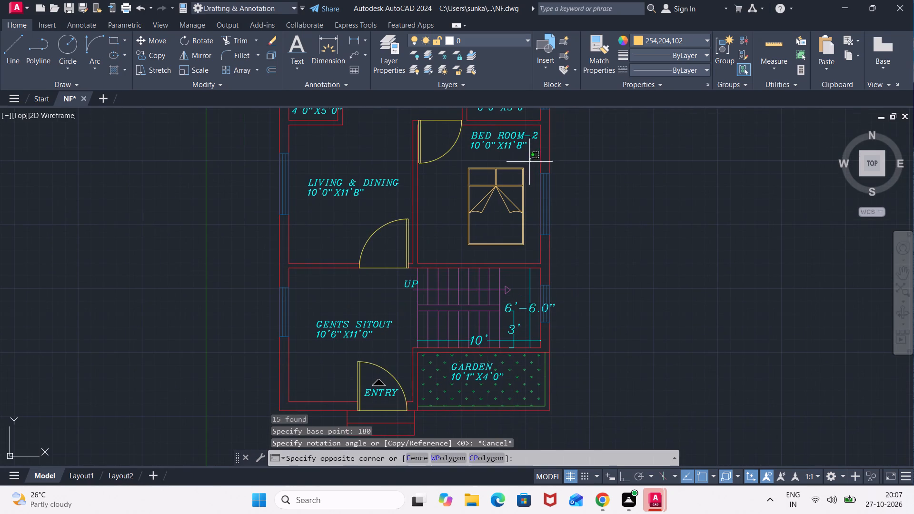
pyautogui.click(441, 256)
pyautogui.press('m')
pyautogui.press('Return')
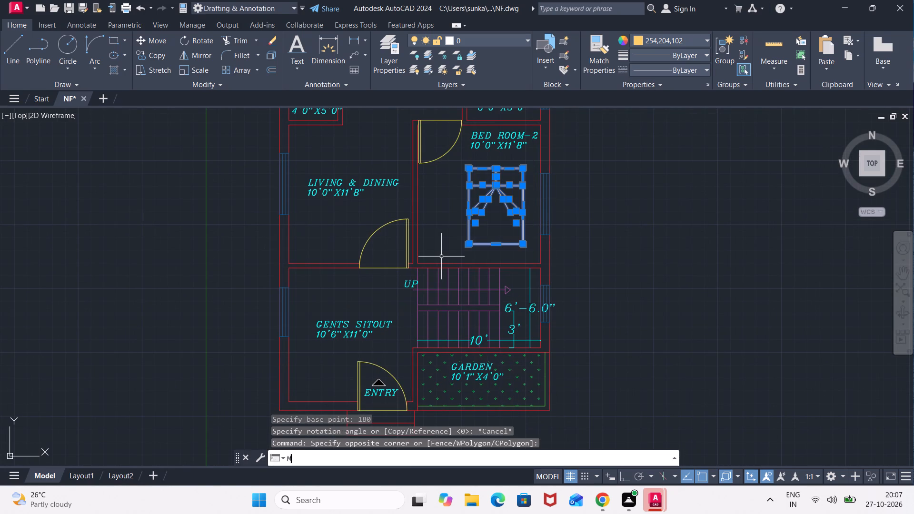
pyautogui.click(517, 241)
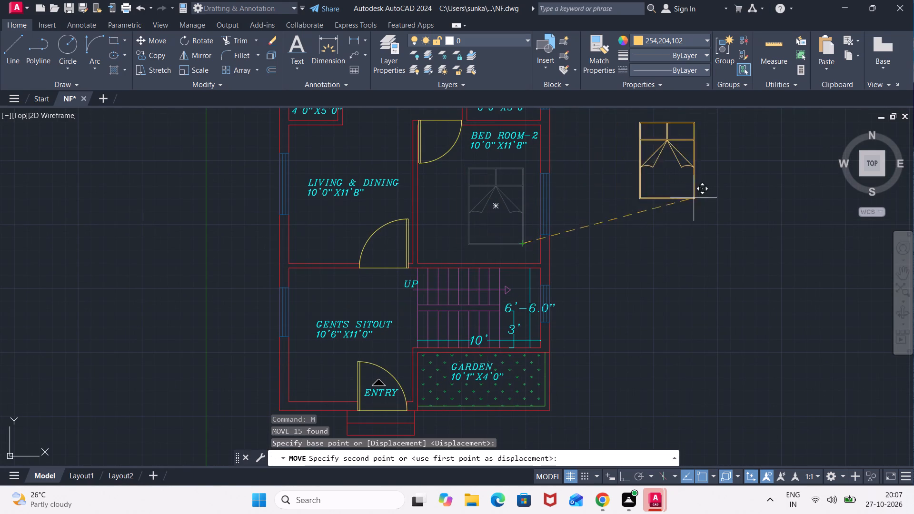
pyautogui.moveTo(727, 216); pyautogui.dragTo(593, 271, button='middle')
pyautogui.click(610, 246)
# Rotate the whole bed outside the plan by 180° about its lower east corner.
pyautogui.moveTo(648, 141); pyautogui.dragTo(638, 172)
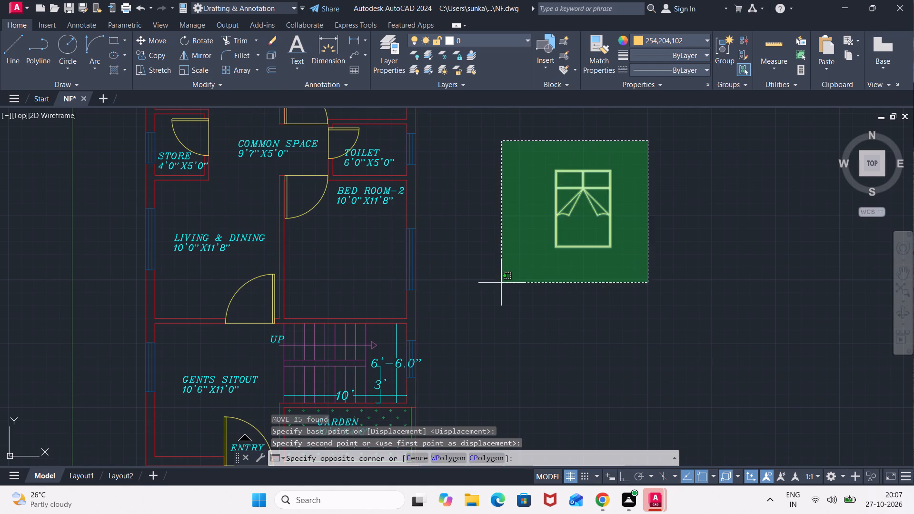
pyautogui.click(493, 290)
pyautogui.write('RO')
pyautogui.press('Return')
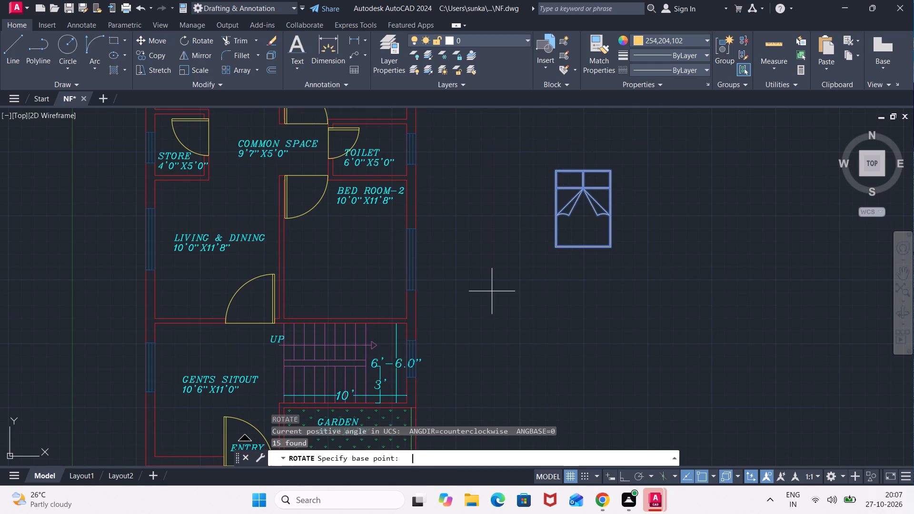
pyautogui.click(613, 251)
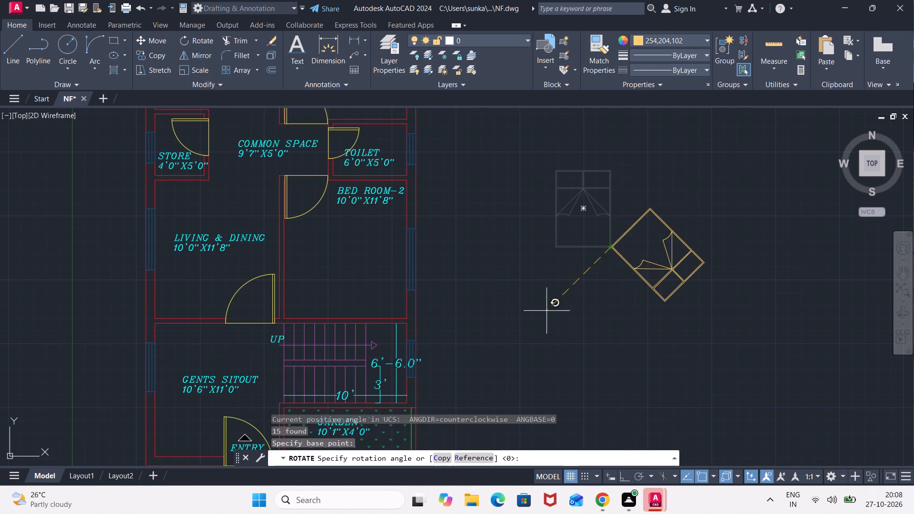
pyautogui.click(372, 253)
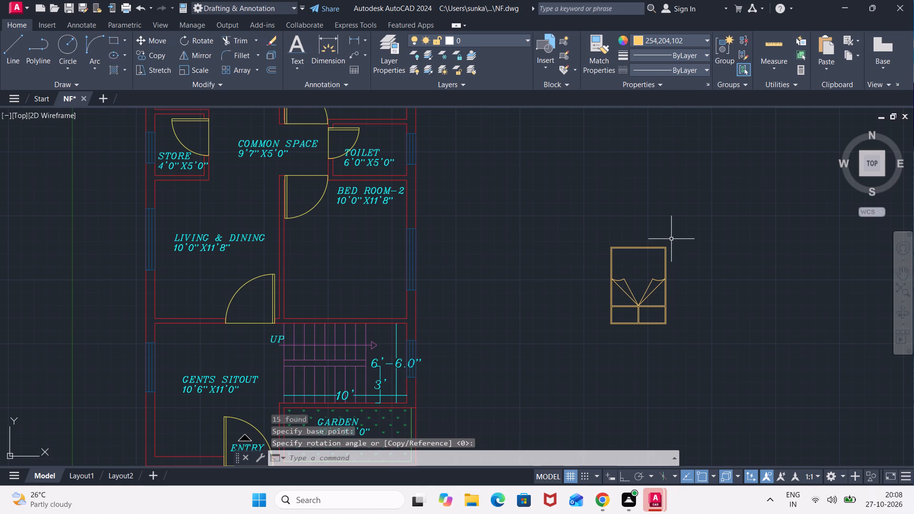
# Move the rotated bed back into BED ROOM-2, below the room label, with its pillows towards the south wall.
pyautogui.click(691, 235)
pyautogui.click(544, 334)
pyautogui.press('m')
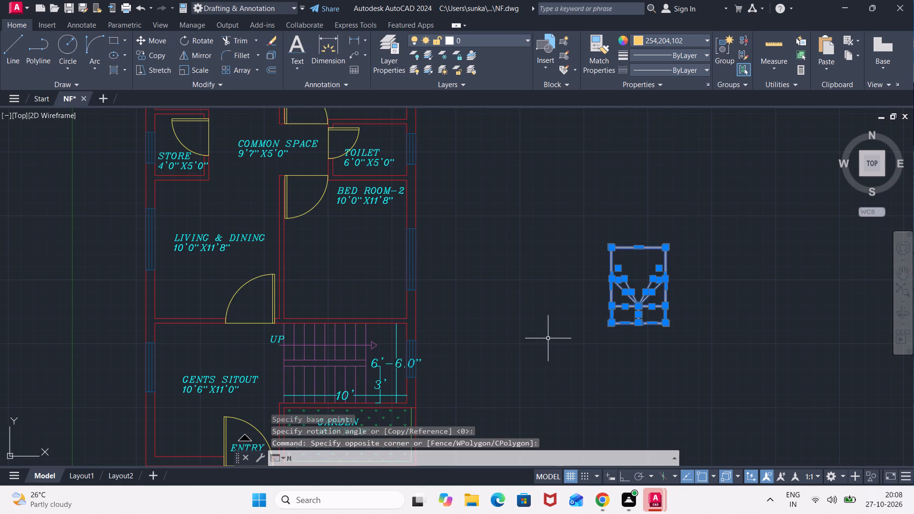
pyautogui.press('Return')
pyautogui.click(609, 249)
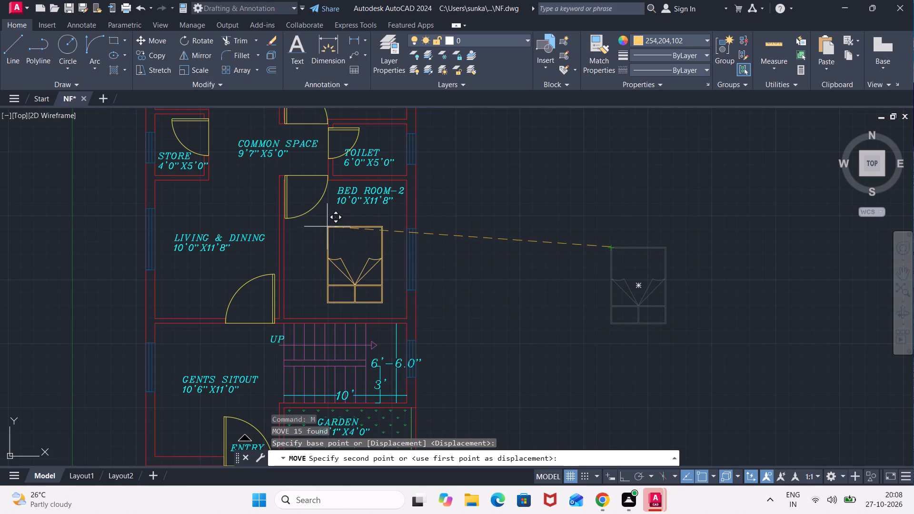
pyautogui.click(332, 226)
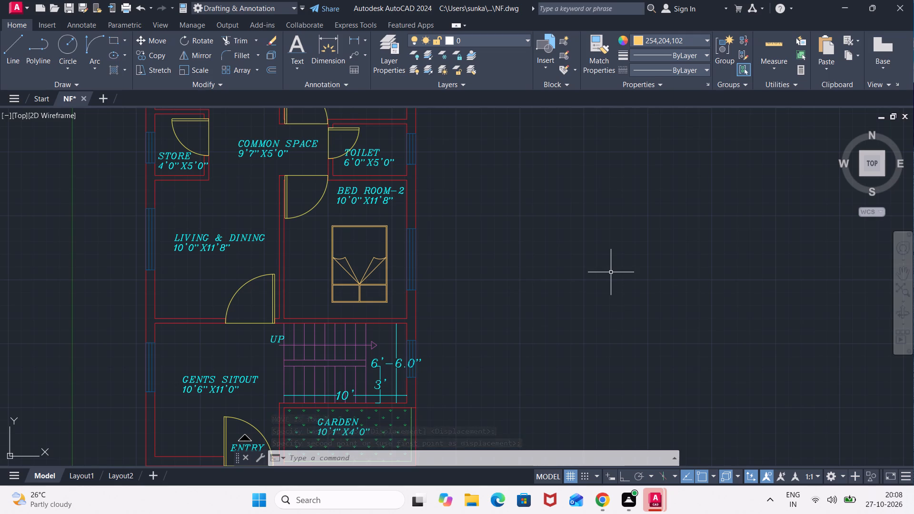
# With Ortho on, draw an L-shaped kitchen counter line about 6'-6" north from the south wall, continuing east to the east wall.
pyautogui.moveTo(246, 214); pyautogui.dragTo(302, 344, button='middle')
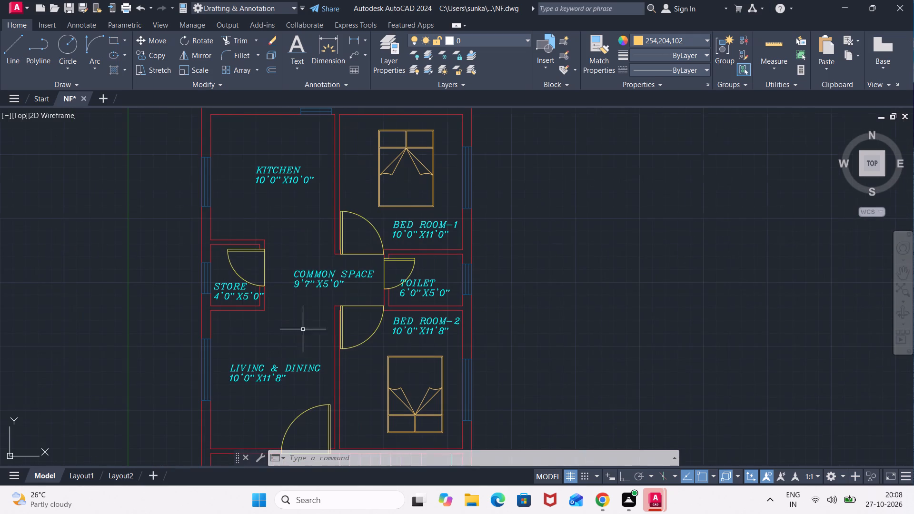
pyautogui.press('l')
pyautogui.press('Return')
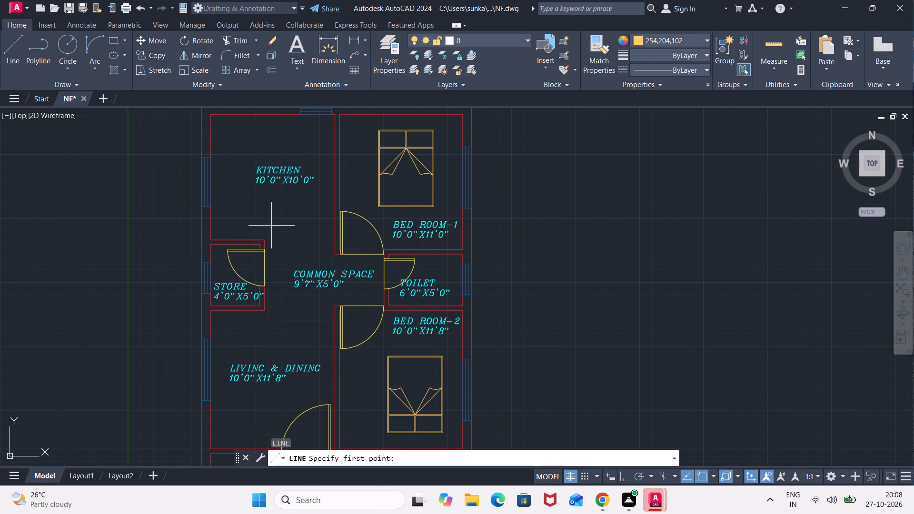
pyautogui.click(252, 238)
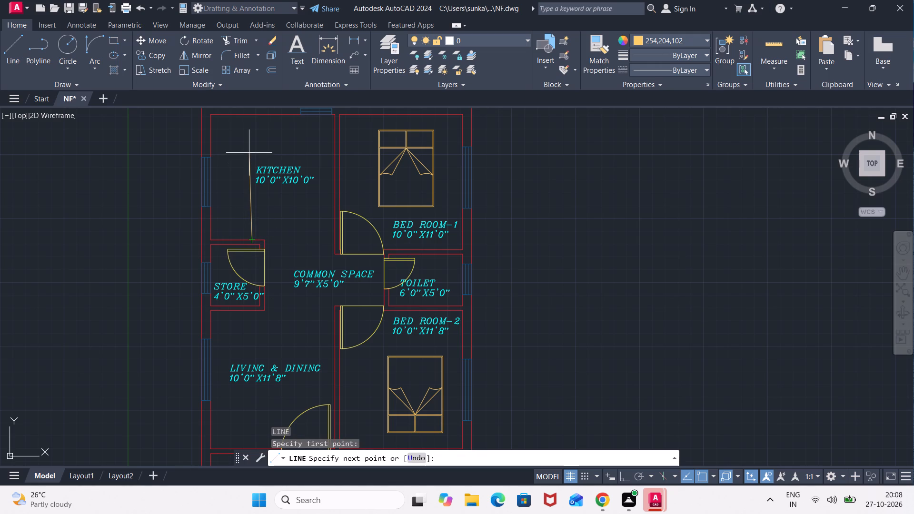
pyautogui.press('F8')
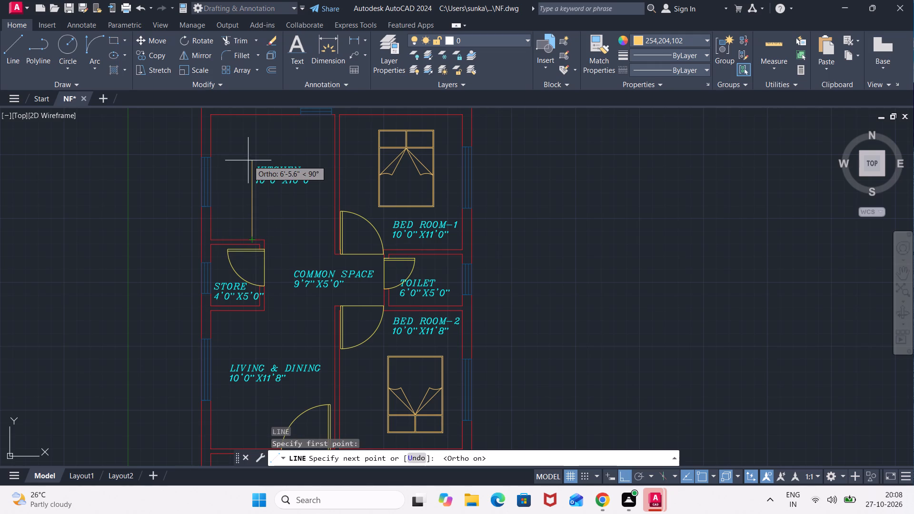
pyautogui.click(252, 158)
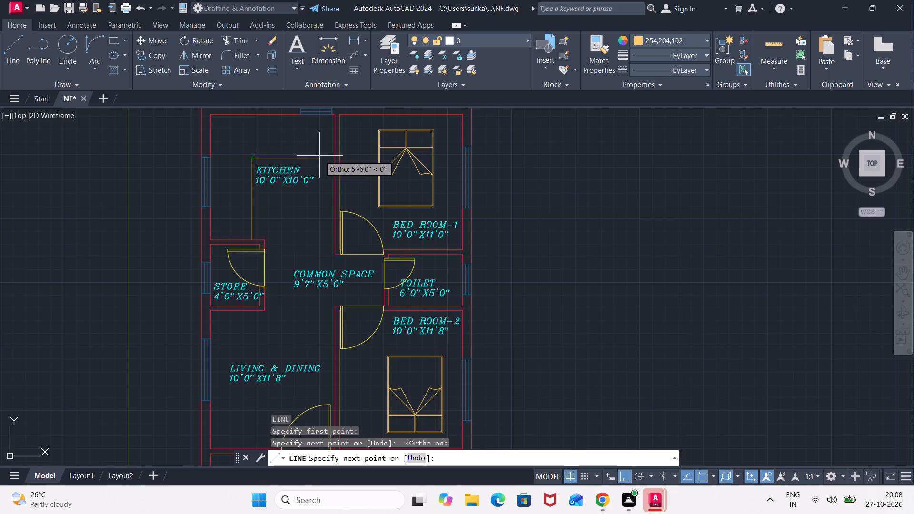
pyautogui.click(334, 161)
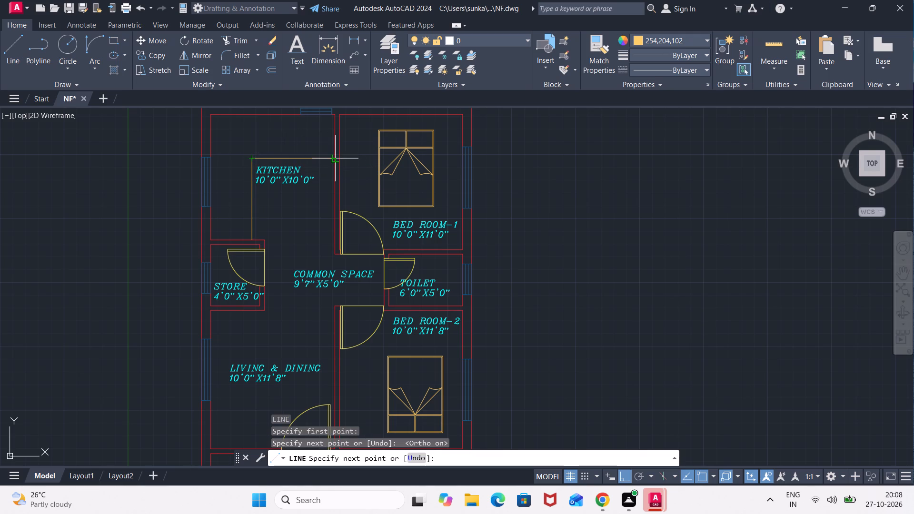
pyautogui.press('Escape')
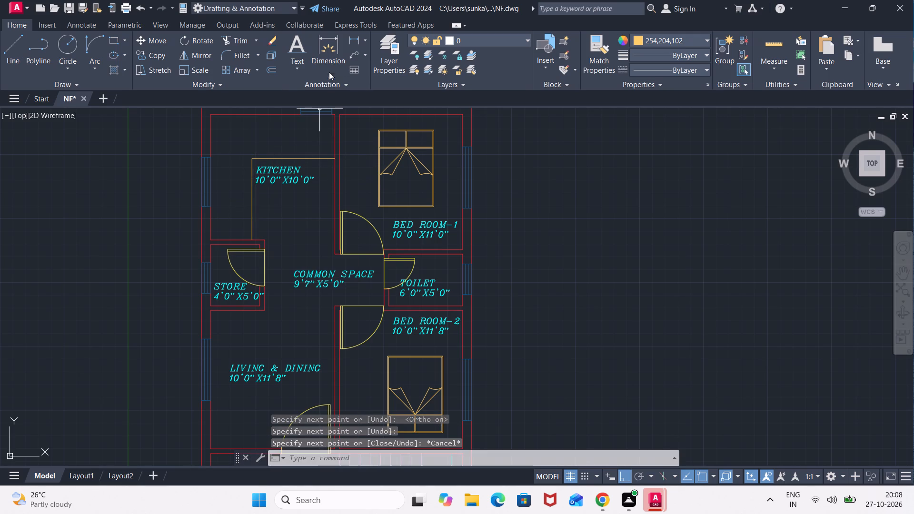
# Using a solid hatch in colour 254,204,102, fill the kitchen's northwest corner wall and BED ROOM-1's north wall with its connected partition.
pyautogui.click(115, 74)
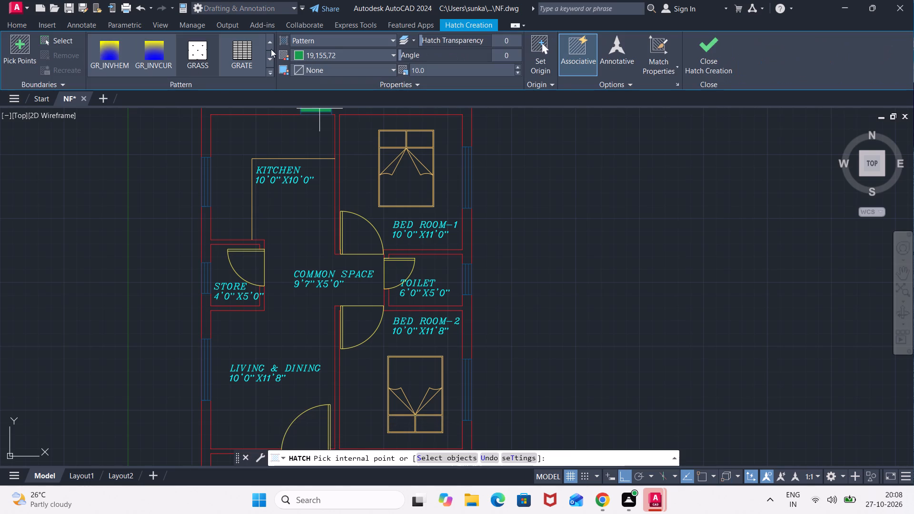
pyautogui.scroll(7, 189, 54)
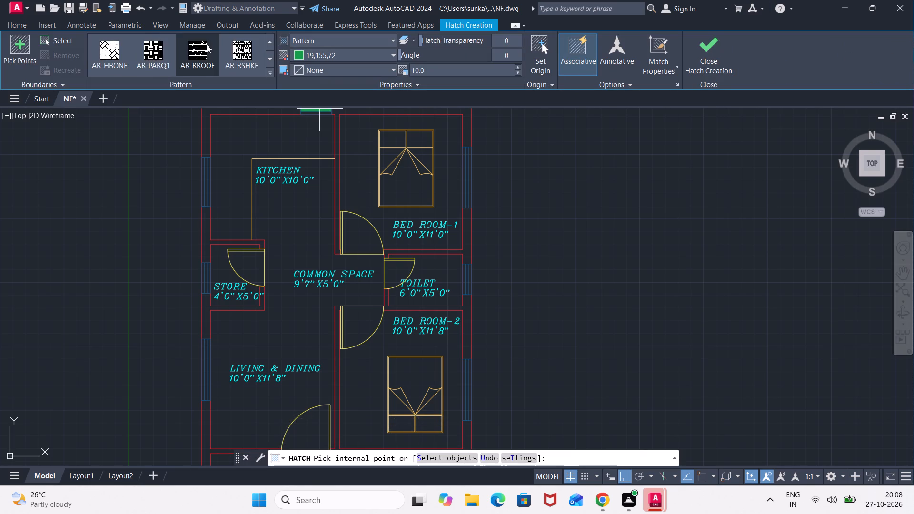
pyautogui.scroll(3, 207, 44)
pyautogui.click(351, 39)
pyautogui.click(331, 55)
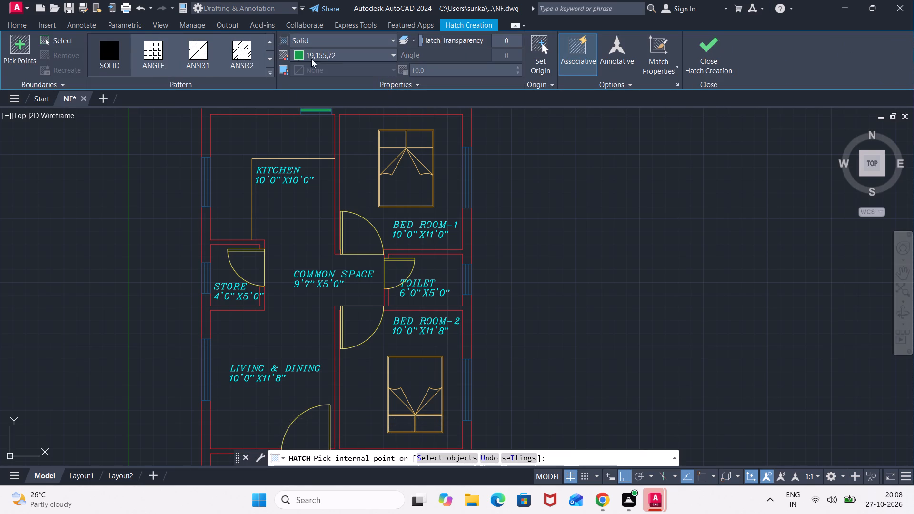
pyautogui.click(300, 51)
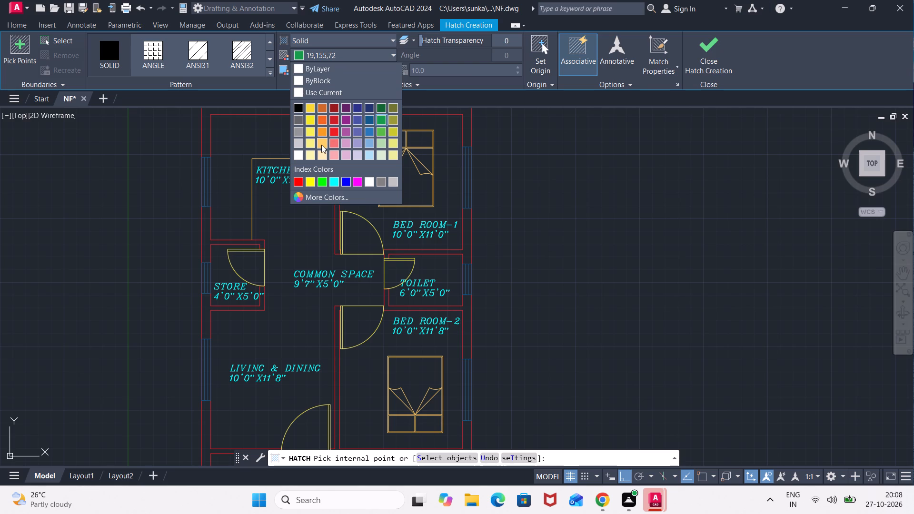
pyautogui.click(321, 145)
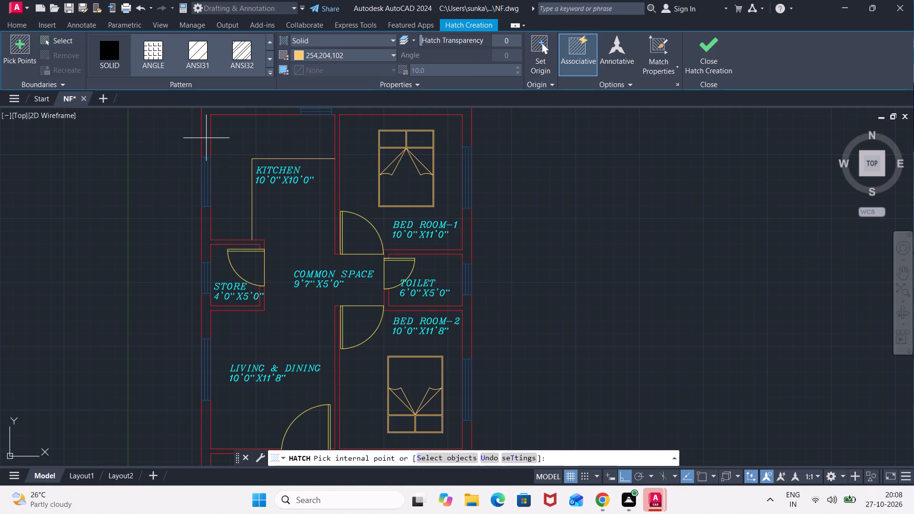
pyautogui.moveTo(206, 138); pyautogui.dragTo(209, 197, button='middle')
pyautogui.scroll(2, 209, 197)
pyautogui.click(207, 180)
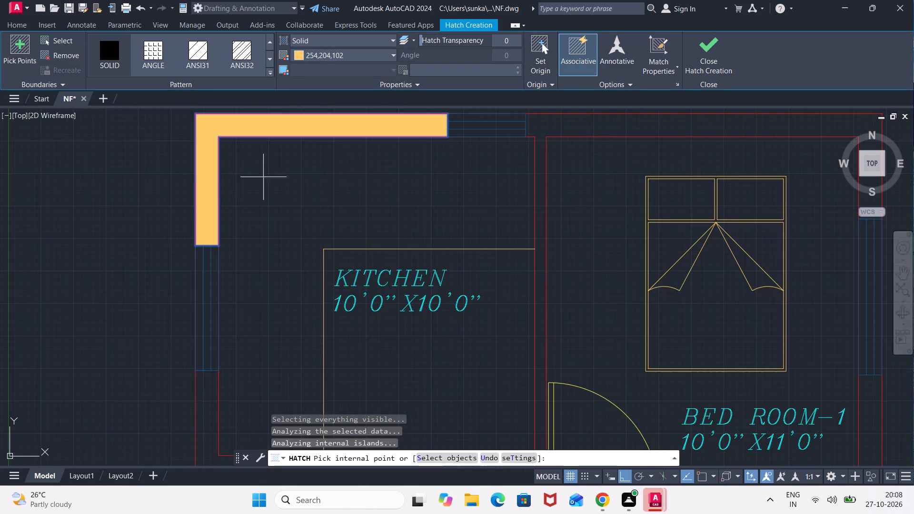
pyautogui.click(640, 123)
pyautogui.moveTo(641, 123); pyautogui.dragTo(419, 153, button='middle')
pyautogui.scroll(-2, 419, 153)
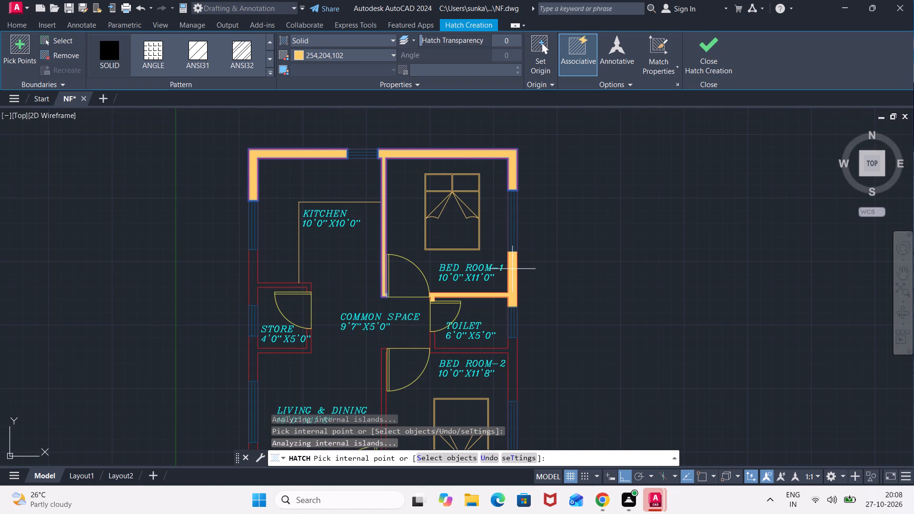
# Continue the solid hatch along the eastern walls, filling the BED ROOM-1, toilet, BED ROOM-2 and staircase wall sections with their connected partitions.
pyautogui.click(512, 269)
pyautogui.moveTo(512, 269); pyautogui.dragTo(520, 125, button='middle')
pyautogui.click(519, 217)
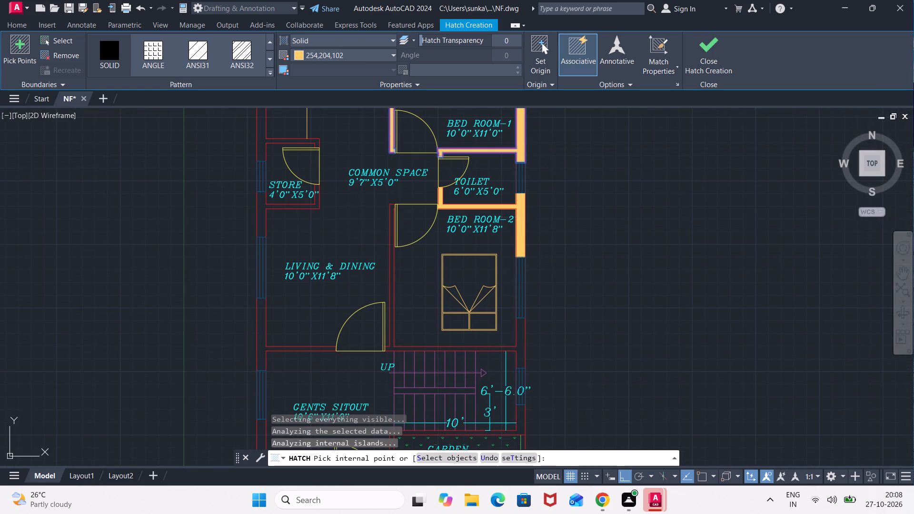
pyautogui.moveTo(519, 228); pyautogui.dragTo(518, 158, button='middle')
pyautogui.click(518, 278)
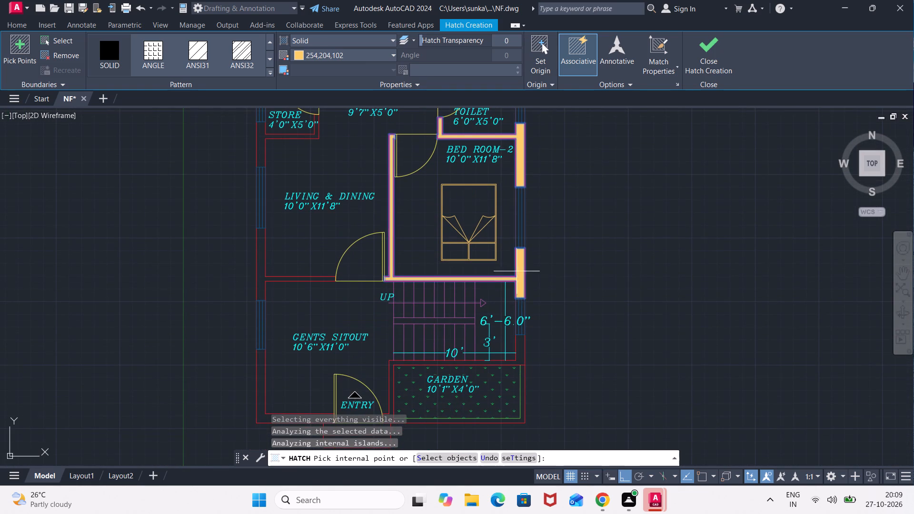
pyautogui.moveTo(521, 238); pyautogui.dragTo(530, 181, button='middle')
pyautogui.moveTo(531, 164); pyautogui.dragTo(533, 140, button='middle')
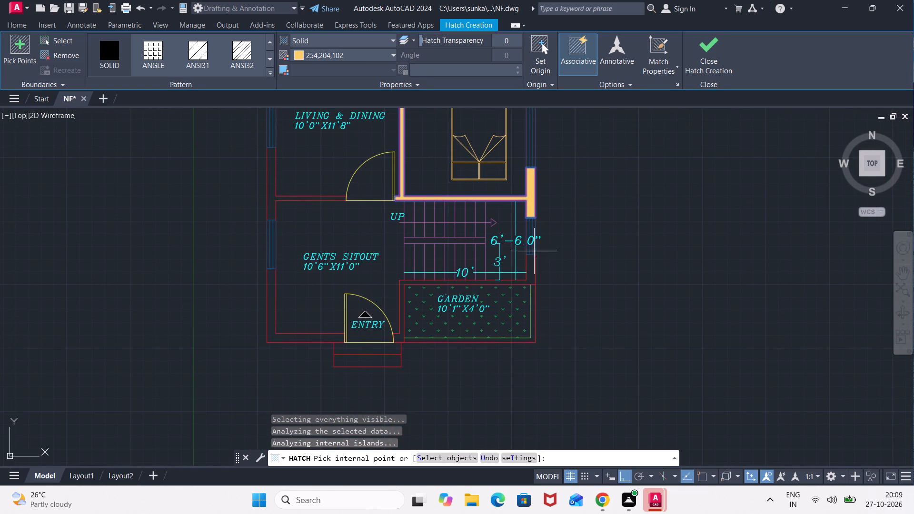
pyautogui.click(534, 268)
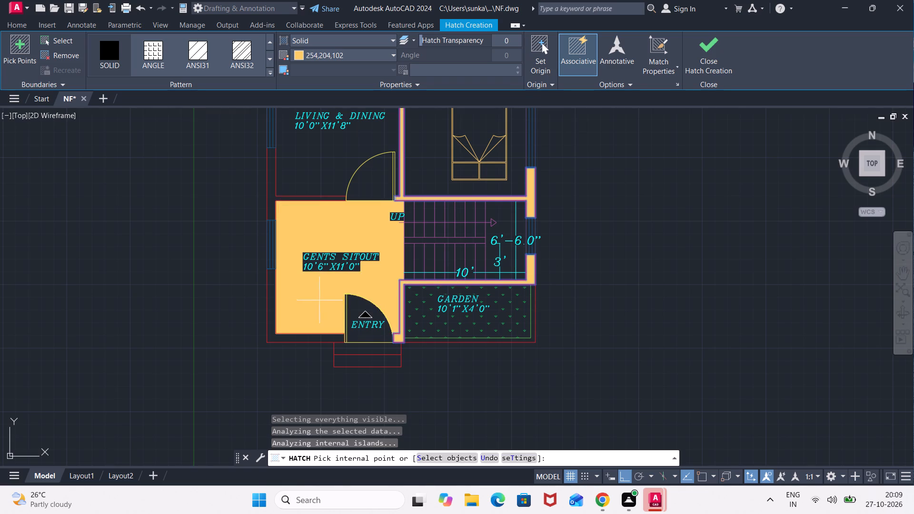
# Fill the western walls from GENTS SITOUT through LIVING & DINING and STORE to KITCHEN with the solid hatch, including connected partitions, and finish hatching.
pyautogui.click(270, 305)
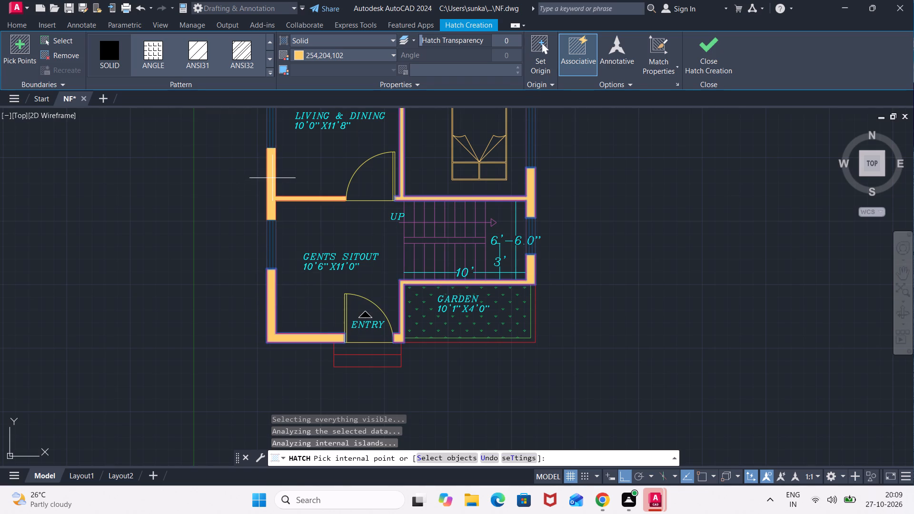
pyautogui.click(272, 178)
pyautogui.moveTo(272, 178); pyautogui.dragTo(301, 355, button='middle')
pyautogui.click(299, 237)
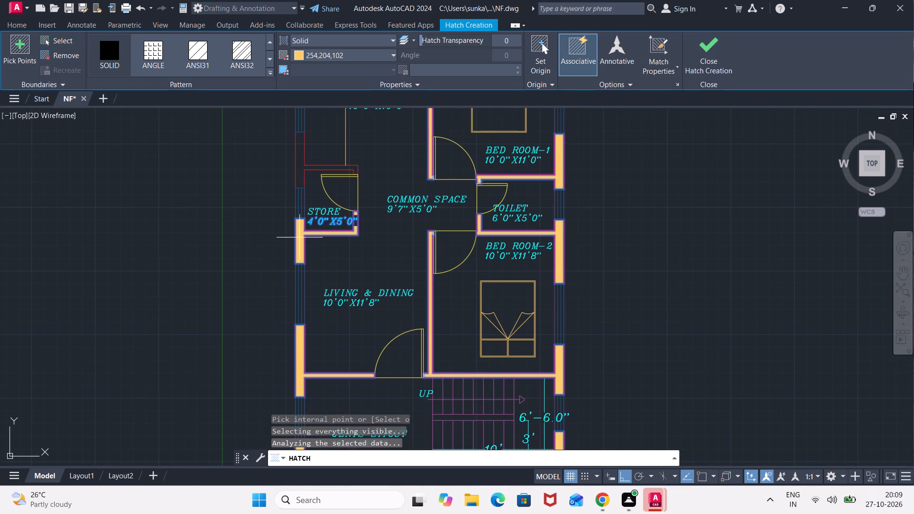
pyautogui.click(303, 166)
pyautogui.scroll(-2, 423, 170)
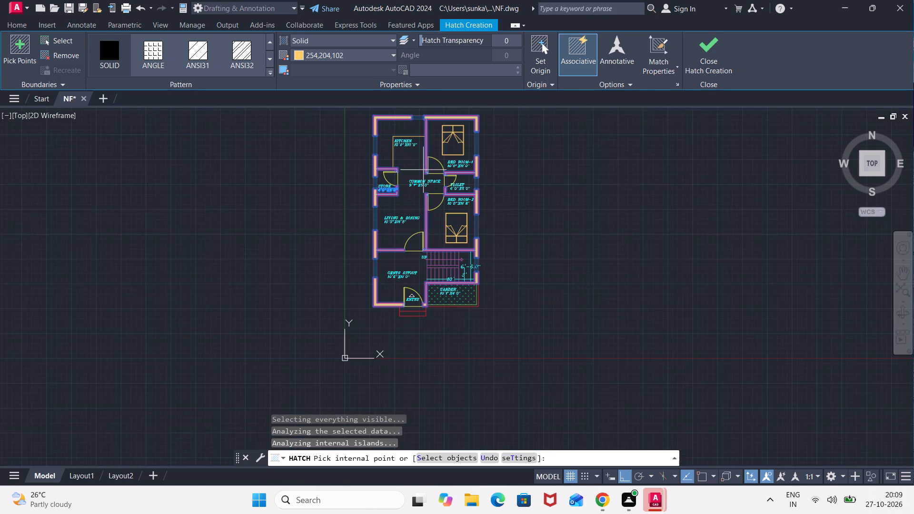
pyautogui.click(705, 68)
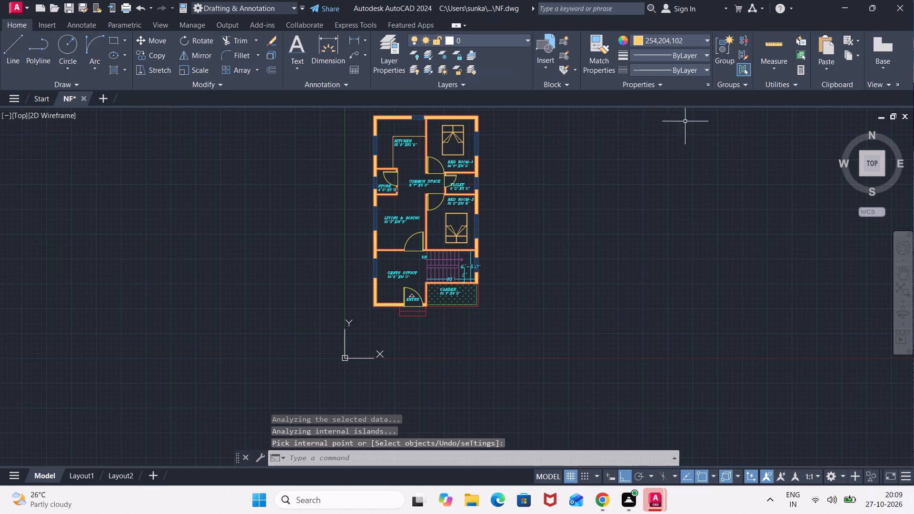
# Add a linear dimension for the plan's overall width, placed about 1'-4" outside the north wall.
pyautogui.scroll(3, 417, 236)
pyautogui.moveTo(480, 182); pyautogui.dragTo(490, 288, button='middle')
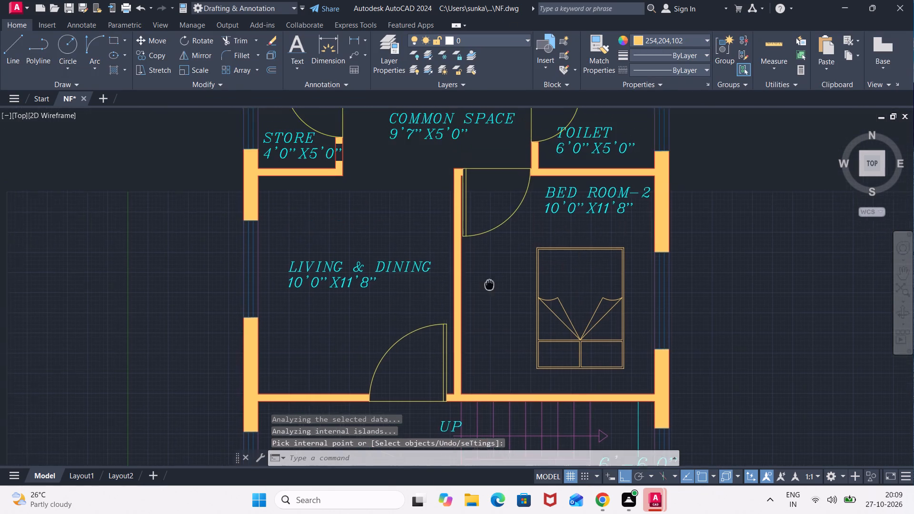
pyautogui.moveTo(490, 288); pyautogui.dragTo(494, 312, button='middle')
pyautogui.scroll(-1, 525, 269)
pyautogui.scroll(-2, 566, 235)
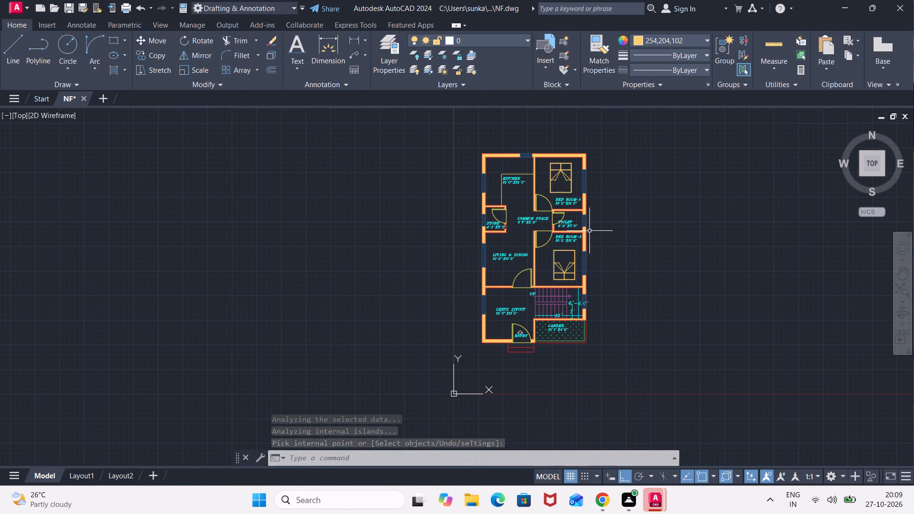
pyautogui.click(349, 42)
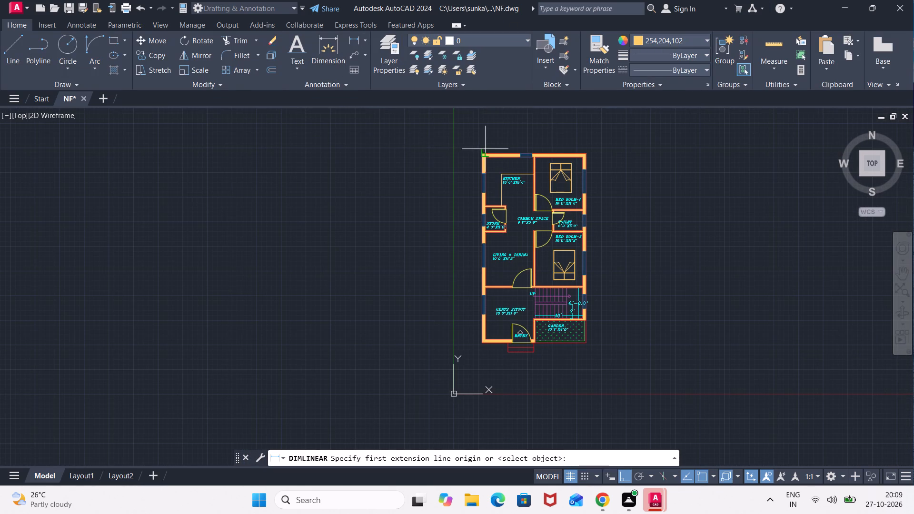
pyautogui.moveTo(491, 149); pyautogui.dragTo(477, 169, button='middle')
pyautogui.scroll(2, 459, 161)
pyautogui.click(474, 190)
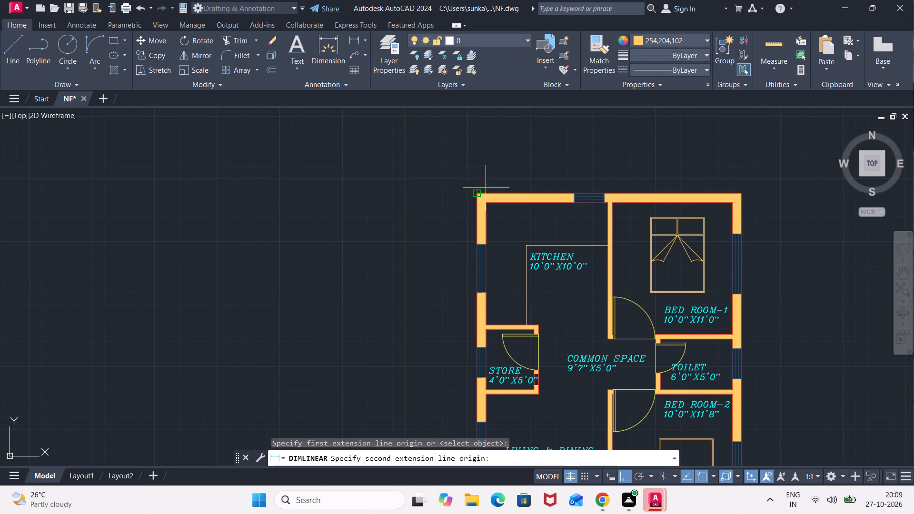
pyautogui.click(742, 195)
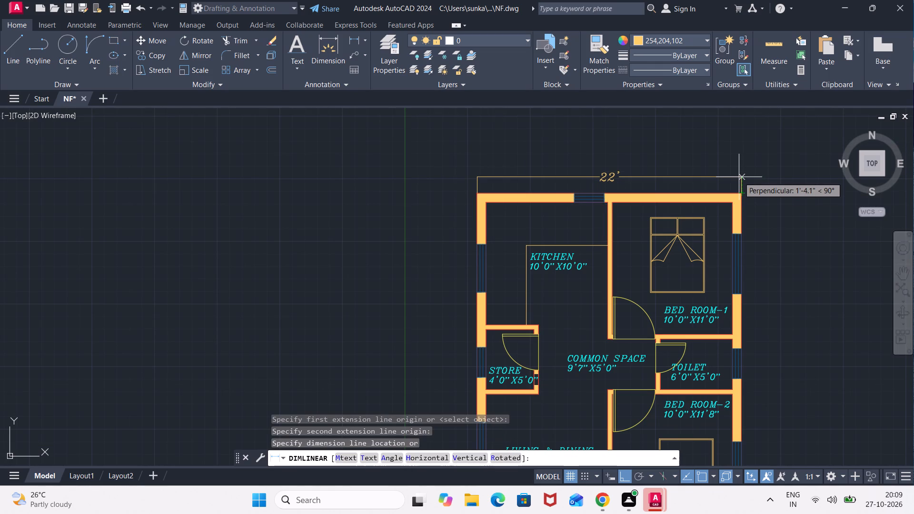
pyautogui.click(739, 177)
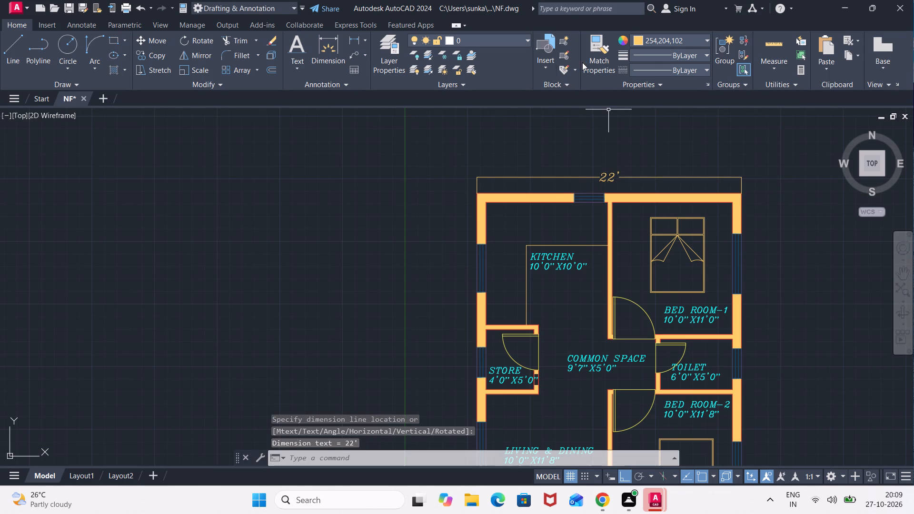
# Add a linear dimension for the plan's overall north-south length, placed about 1'-5" outside the east wall.
pyautogui.click(354, 46)
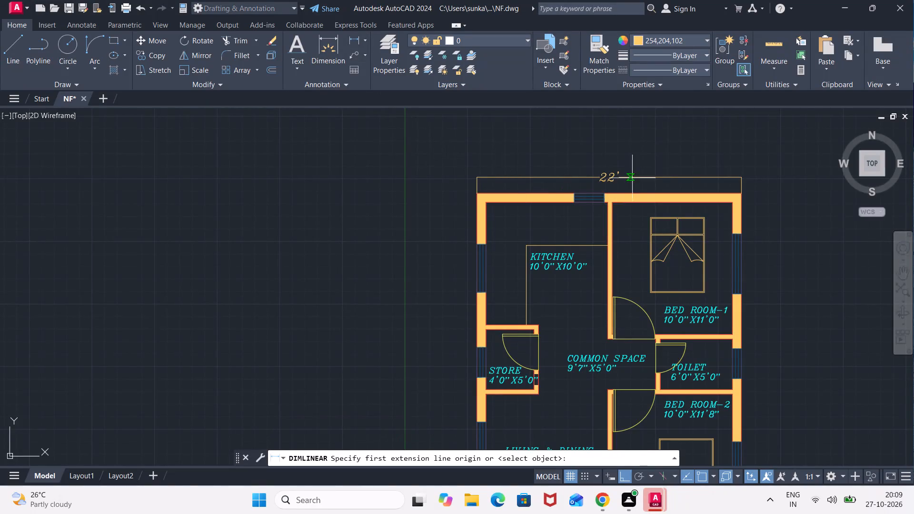
pyautogui.moveTo(666, 165); pyautogui.dragTo(434, 121, button='middle')
pyautogui.scroll(2, 470, 134)
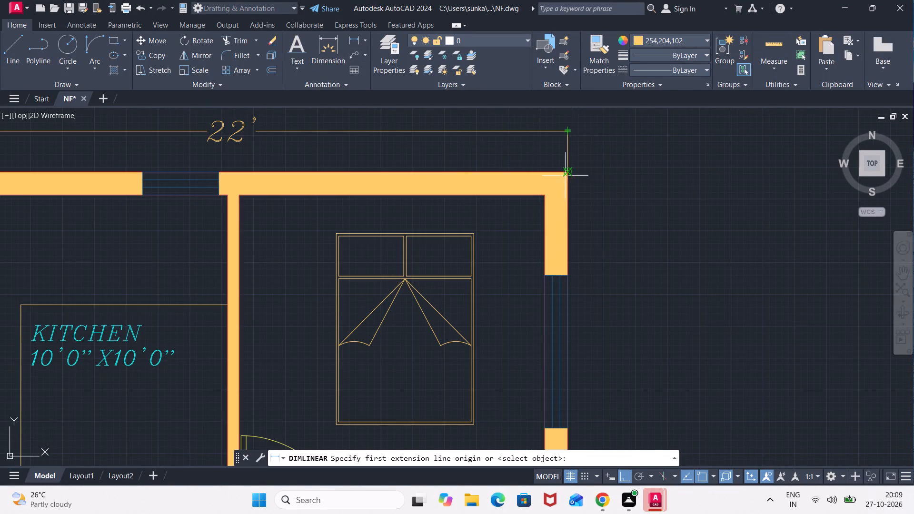
pyautogui.click(566, 171)
pyautogui.moveTo(574, 241); pyautogui.dragTo(551, 159, button='middle')
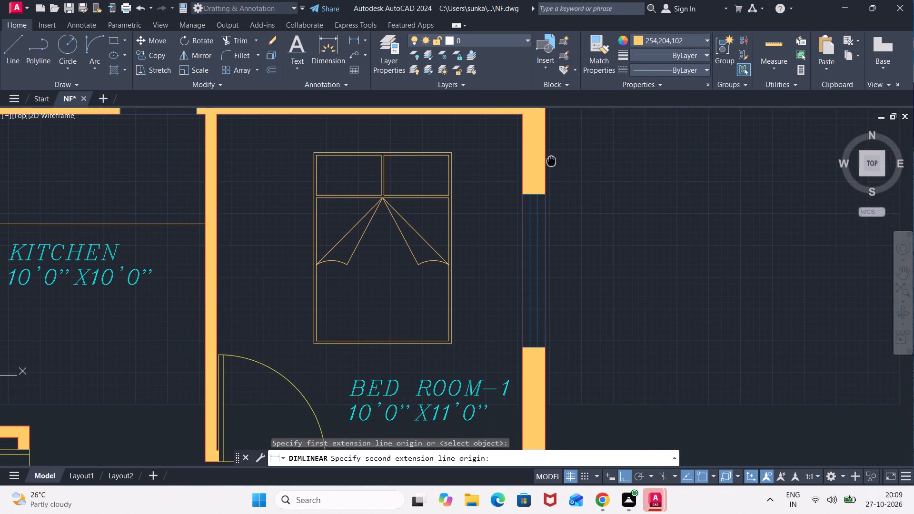
pyautogui.scroll(-2, 558, 217)
pyautogui.moveTo(561, 247); pyautogui.dragTo(530, 143, button='middle')
pyautogui.moveTo(529, 334); pyautogui.dragTo(503, 192, button='middle')
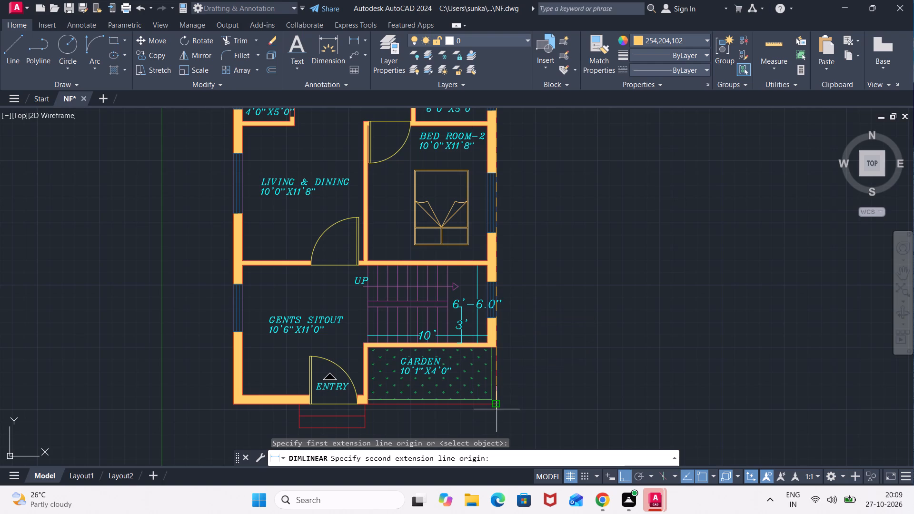
pyautogui.click(499, 405)
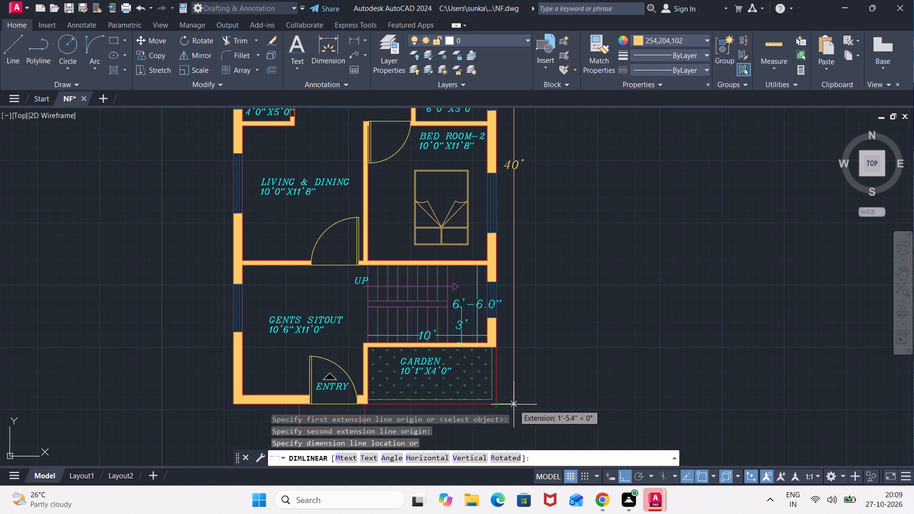
pyautogui.click(514, 405)
pyautogui.scroll(-2, 534, 400)
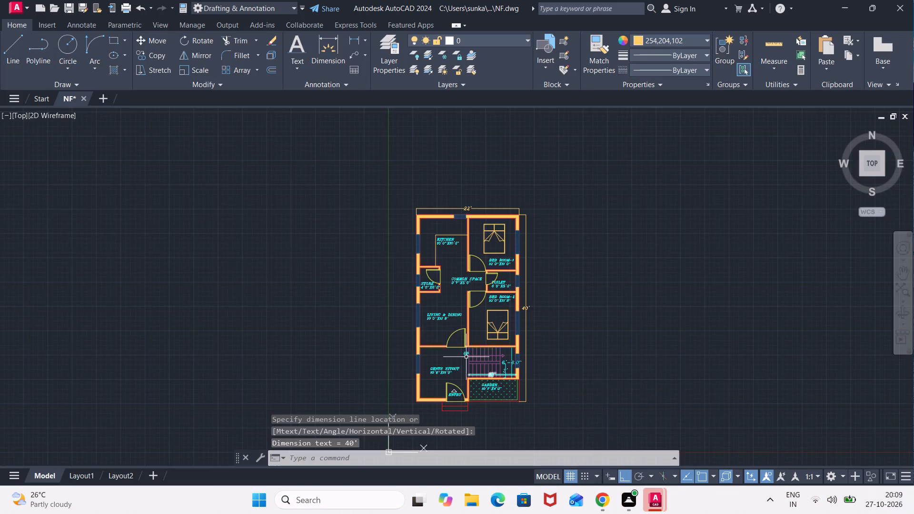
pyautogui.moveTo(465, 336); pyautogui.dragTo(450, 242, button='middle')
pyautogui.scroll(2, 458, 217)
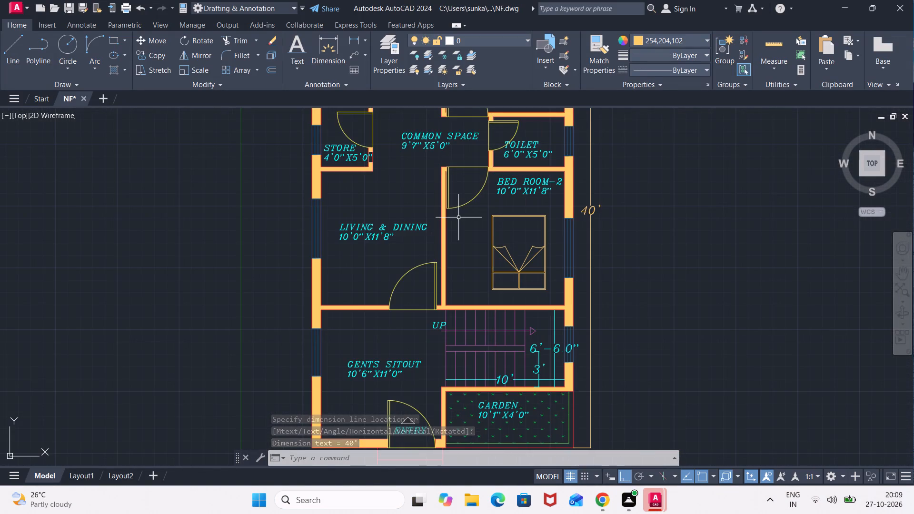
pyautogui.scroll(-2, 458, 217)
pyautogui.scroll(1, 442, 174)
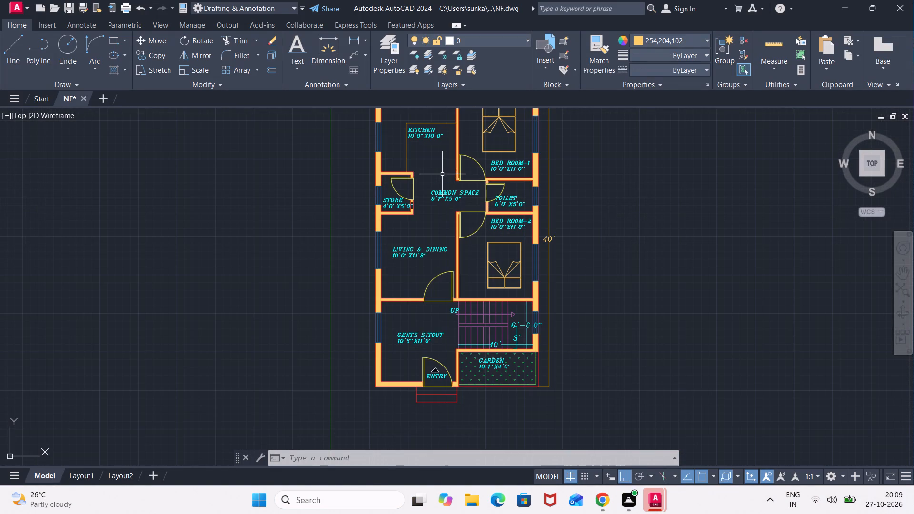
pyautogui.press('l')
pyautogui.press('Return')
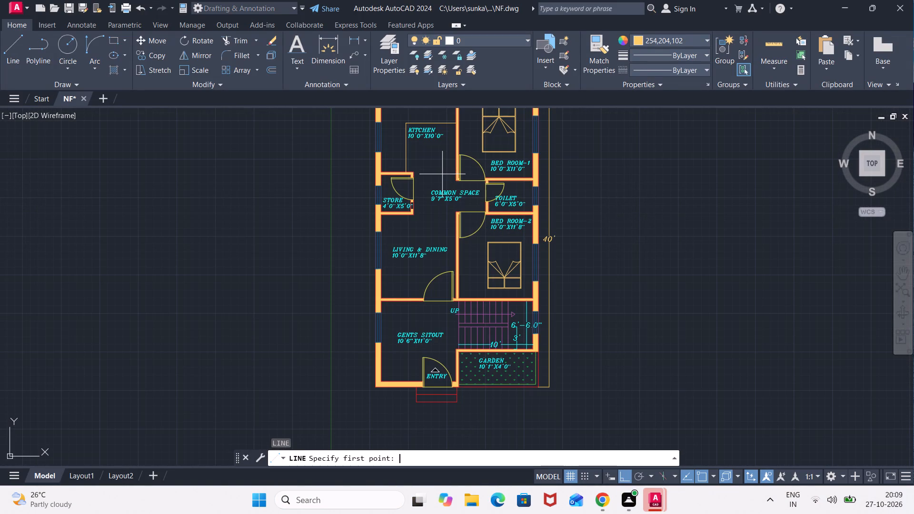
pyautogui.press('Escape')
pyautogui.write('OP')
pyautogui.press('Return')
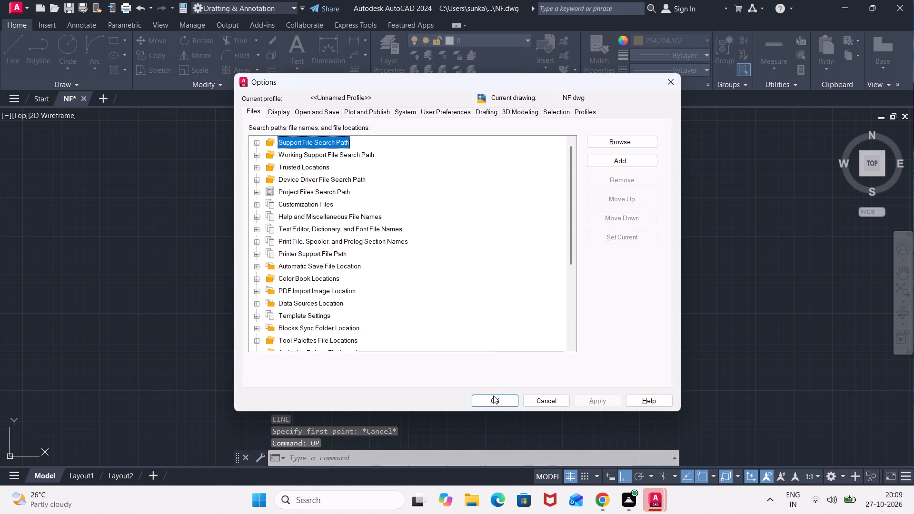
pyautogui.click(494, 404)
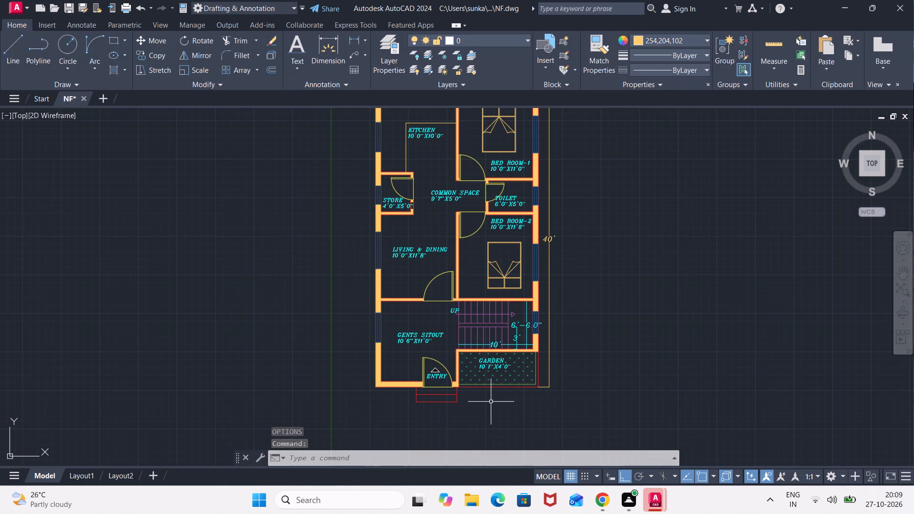
# Save the NF drawing.
pyautogui.hotkey('ctrl', 's')
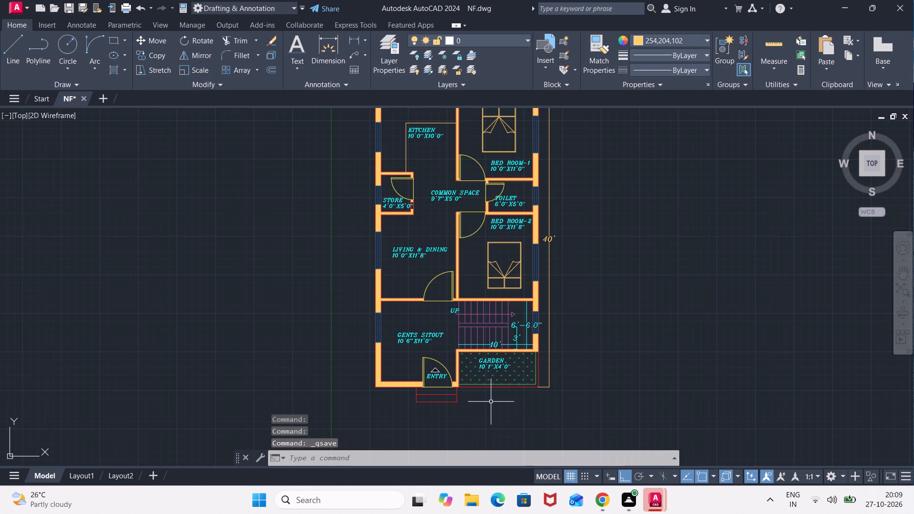
# Set up a plot with Microsoft Print to PDF, using a window plot area around the whole dimensioned floor plan and entry steps.
pyautogui.hotkey('ctrl', 'p')
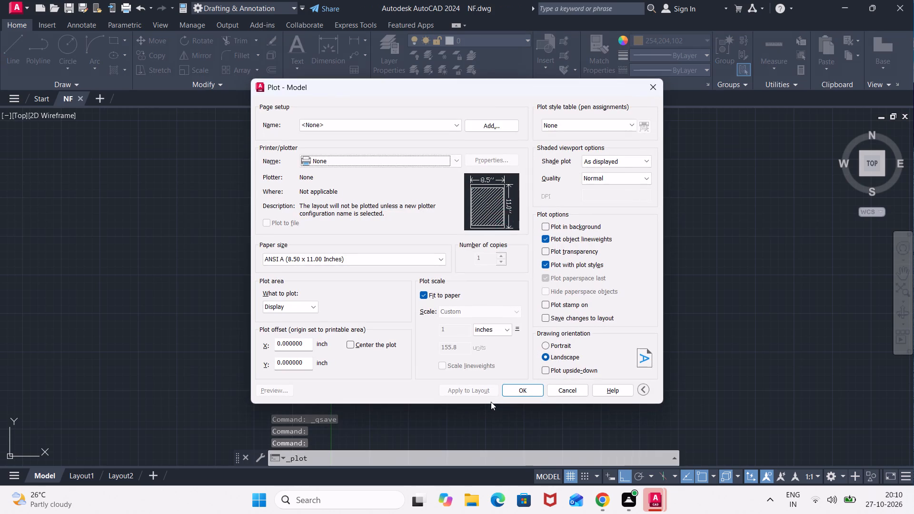
pyautogui.click(455, 158)
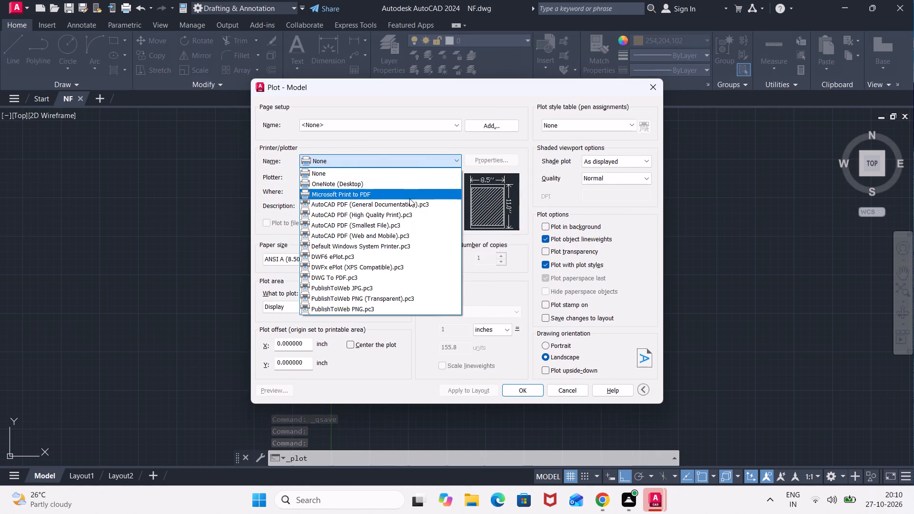
pyautogui.click(409, 198)
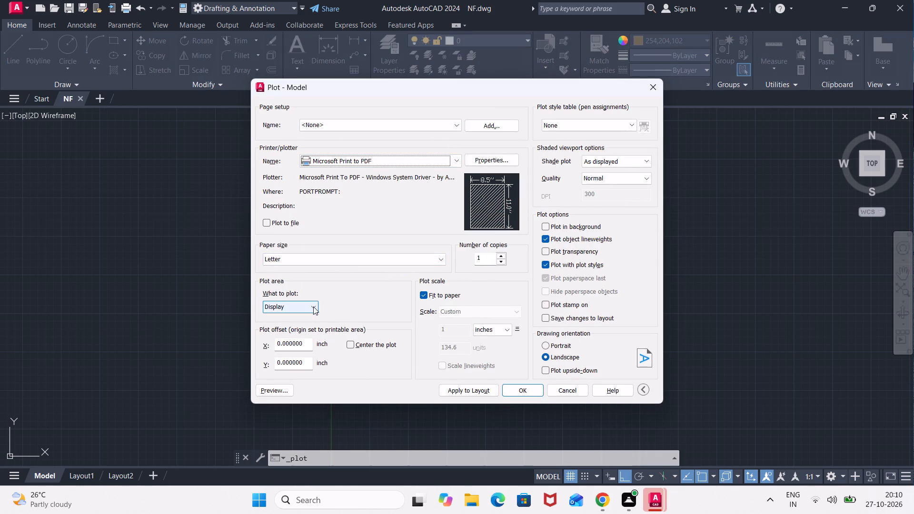
pyautogui.click(313, 306)
pyautogui.click(313, 343)
pyautogui.moveTo(389, 166); pyautogui.dragTo(409, 285, button='middle')
pyautogui.click(375, 182)
pyautogui.moveTo(552, 385); pyautogui.dragTo(553, 270, button='middle')
pyautogui.scroll(2, 588, 404)
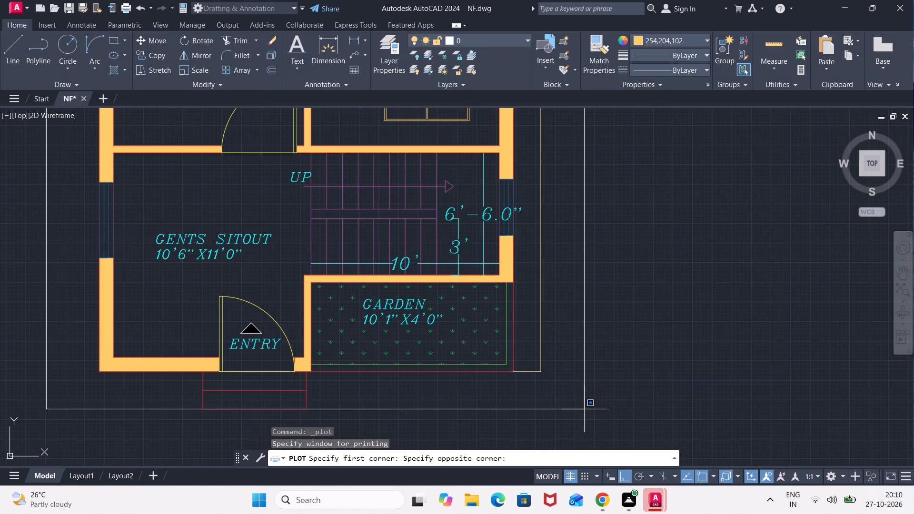
pyautogui.scroll(1, 586, 420)
pyautogui.click(586, 420)
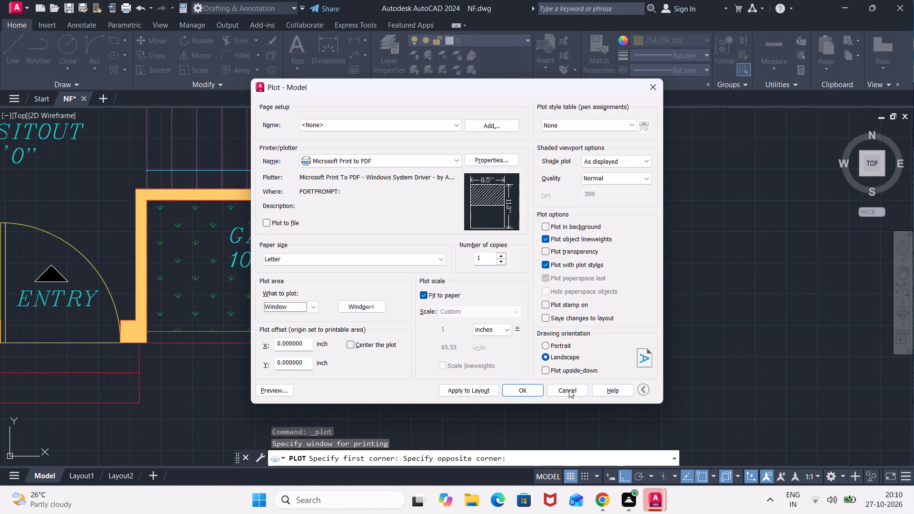
# Plot the sheet to a PDF document named NF in the Documents folder.
pyautogui.click(530, 394)
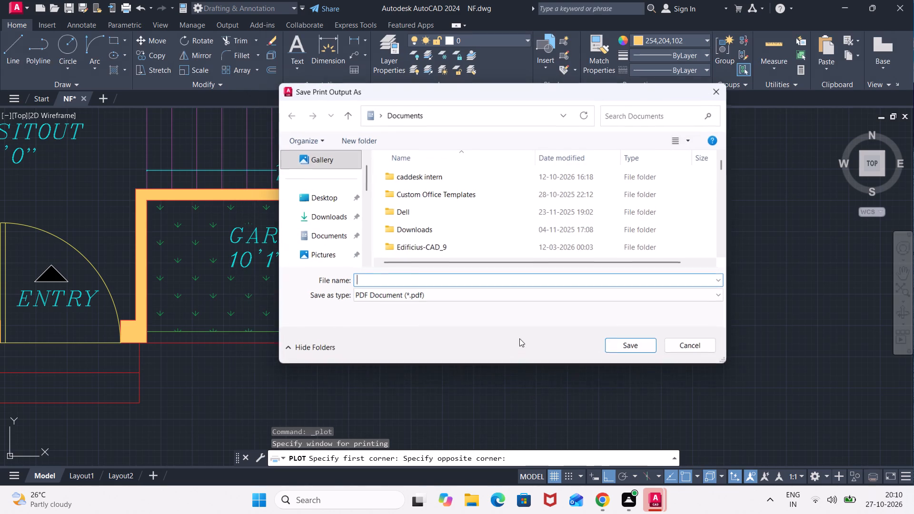
pyautogui.click(428, 284)
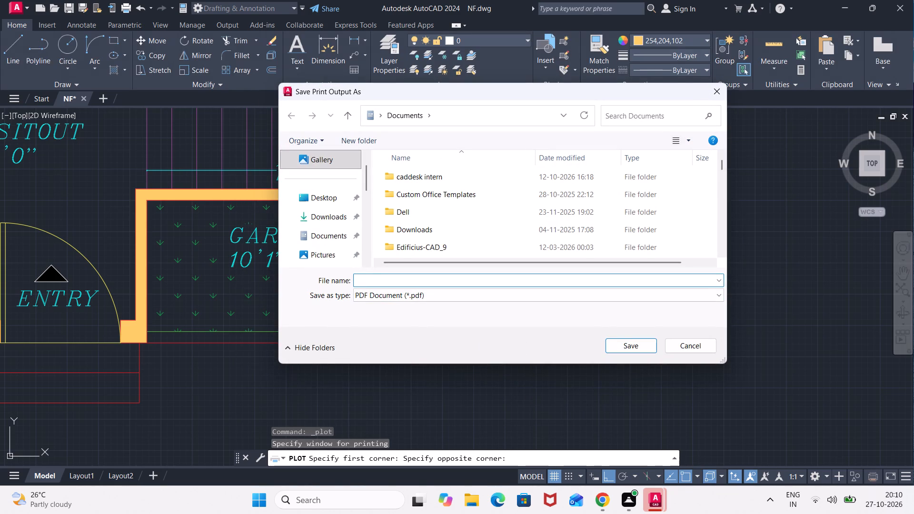
pyautogui.write('NF')
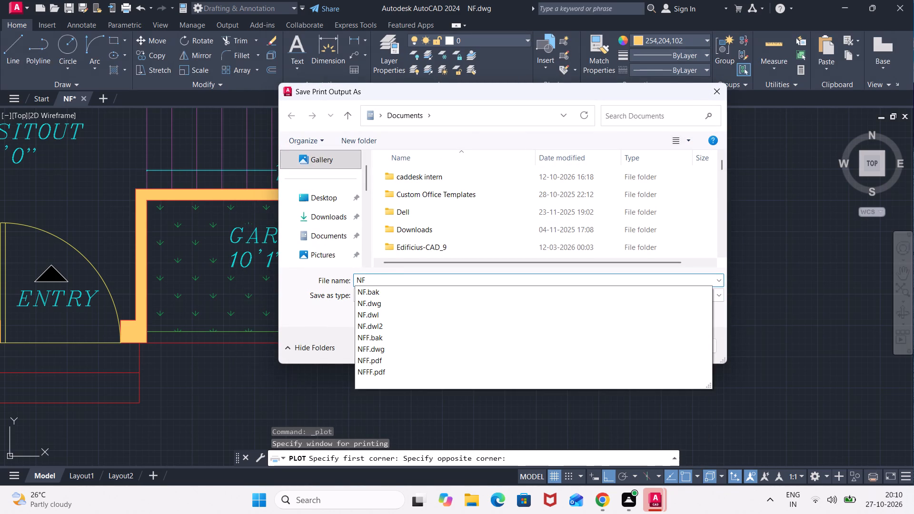
pyautogui.press('Return')
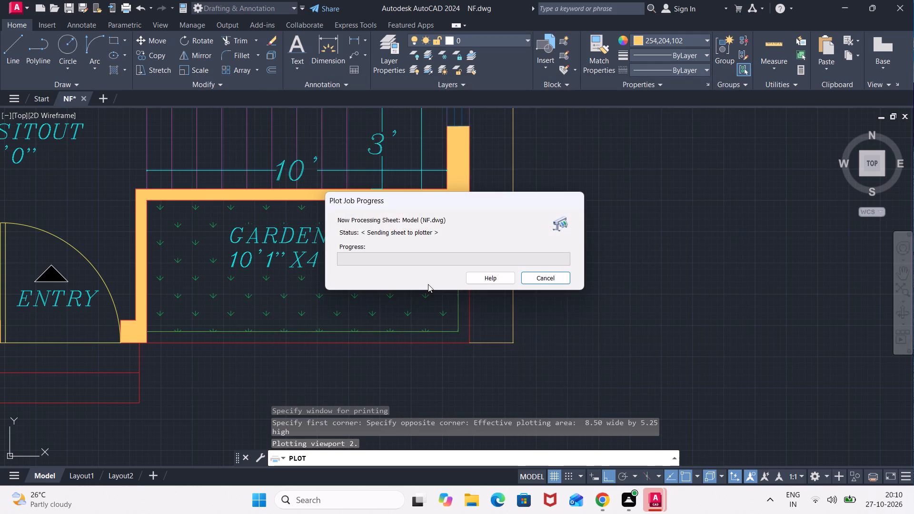